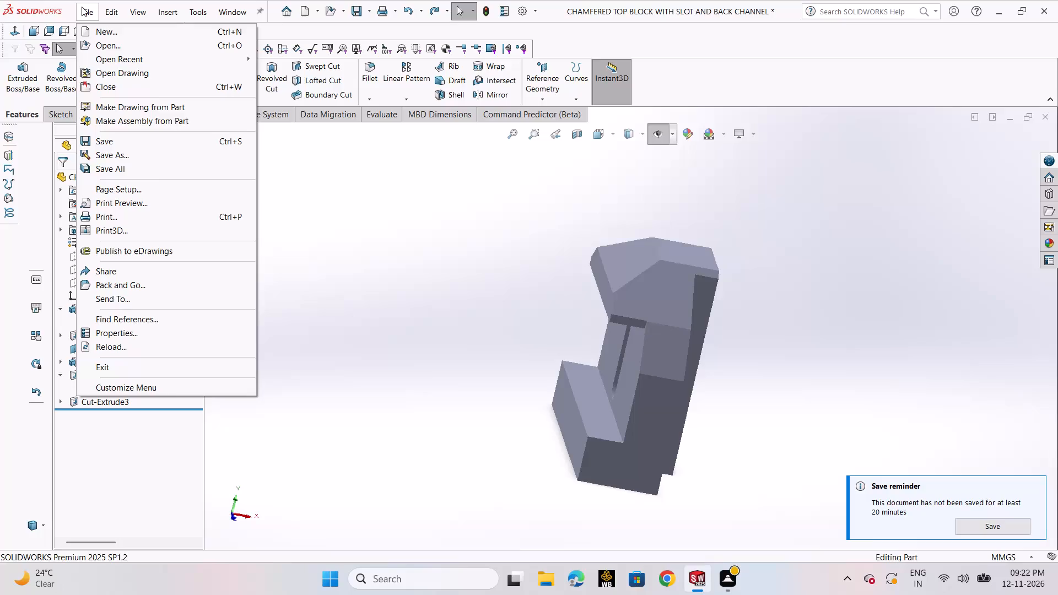
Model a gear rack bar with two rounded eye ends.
Create a new part document.
click(91, 35)
click(444, 432)
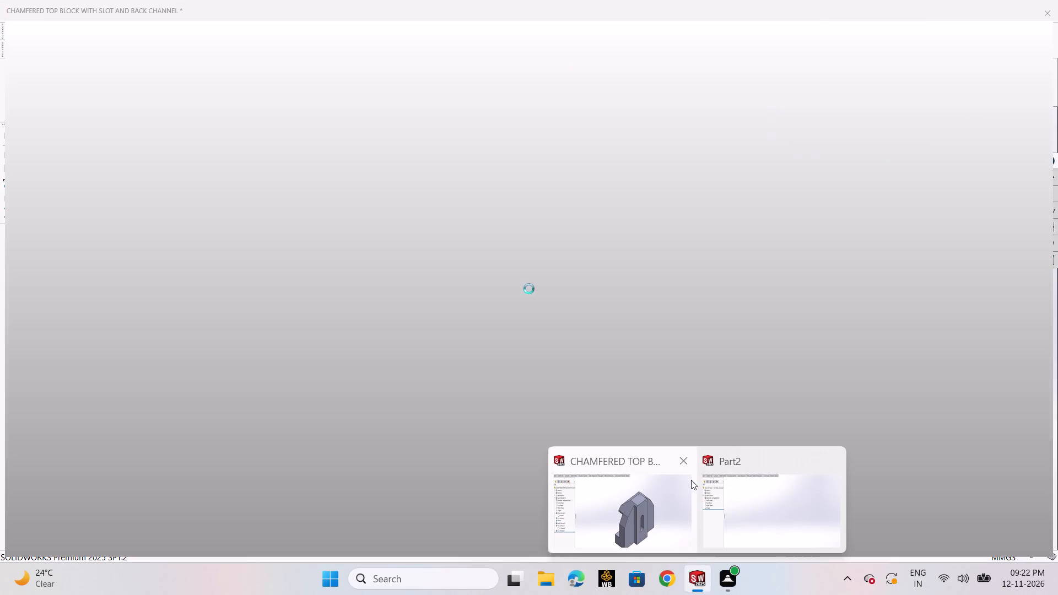
Close the chamfered top block document without saving its changes.
click(684, 464)
click(562, 311)
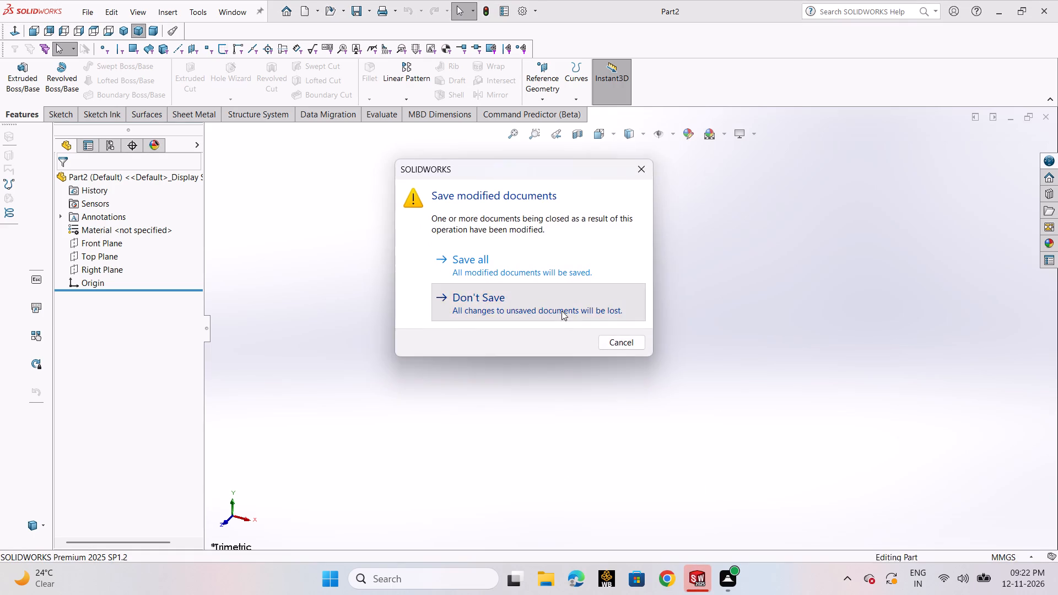
click(425, 305)
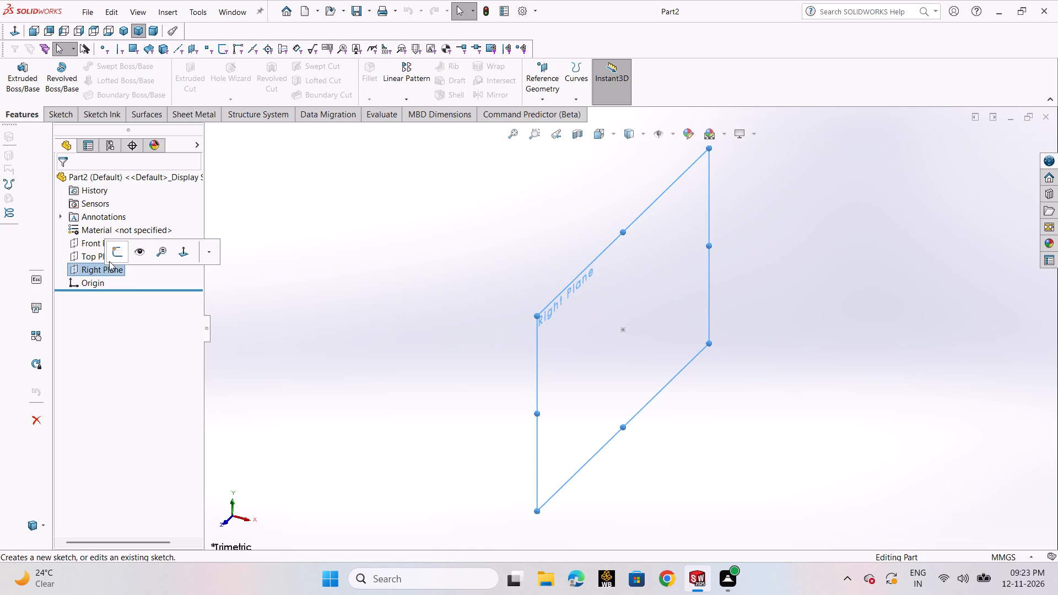
On the Right Plane, sketch two concentric circles centred on the origin, with radii of about 22 mm and 11 mm.
click(115, 257)
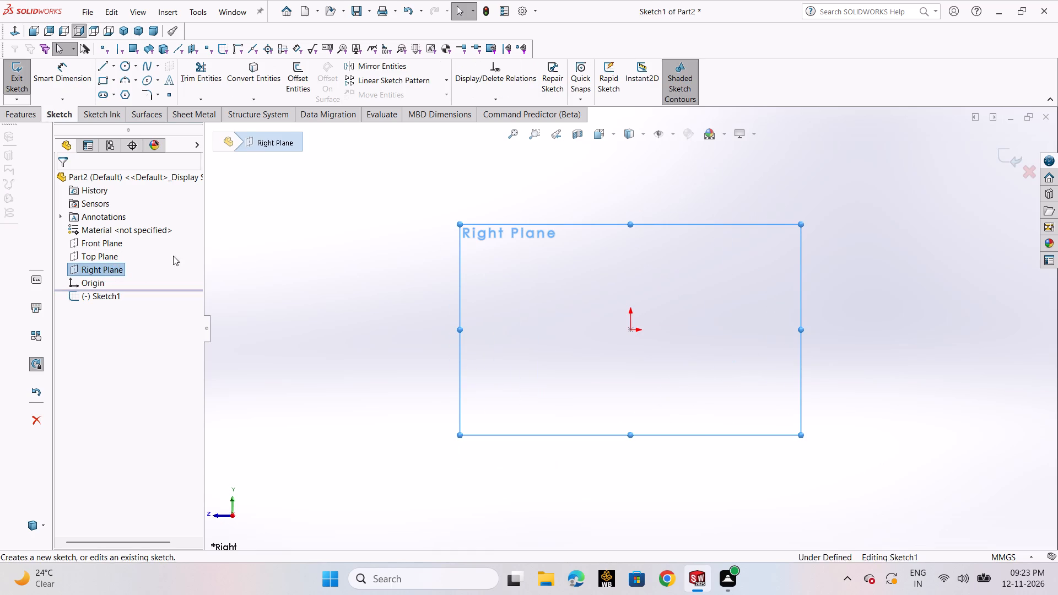
click(129, 69)
click(137, 82)
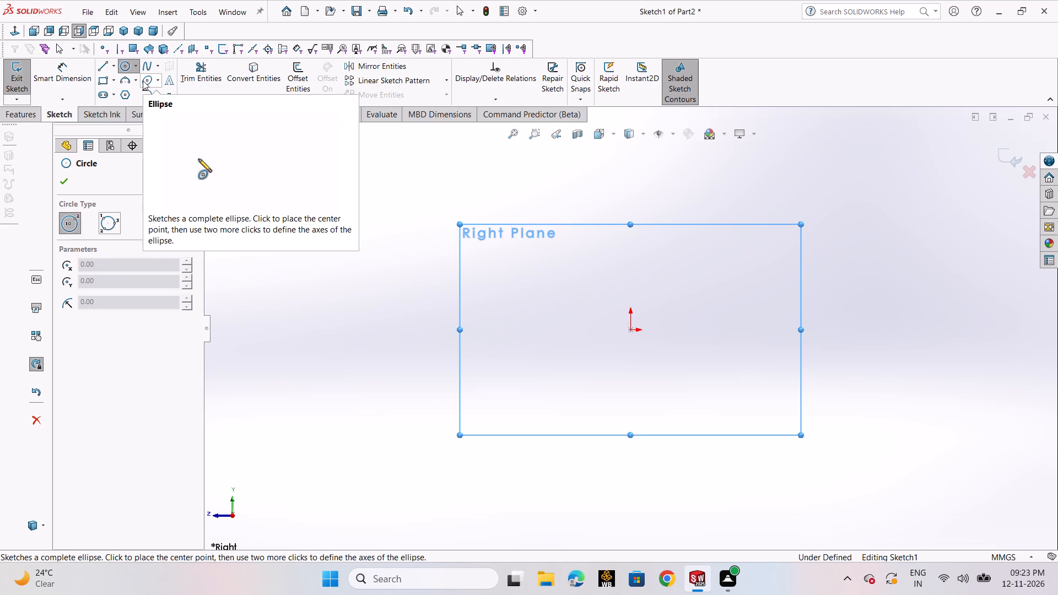
click(633, 333)
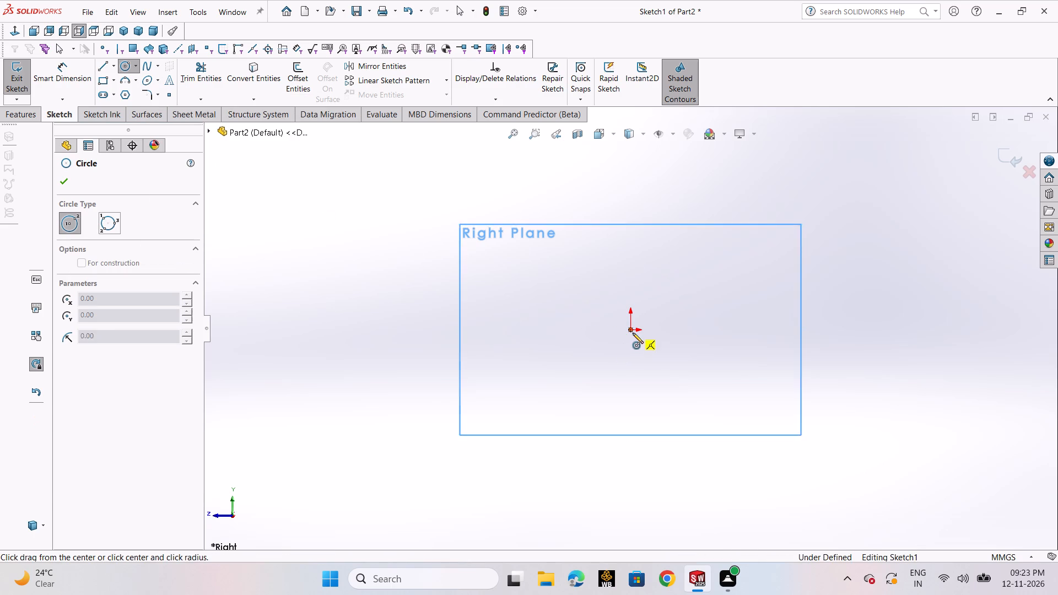
click(670, 345)
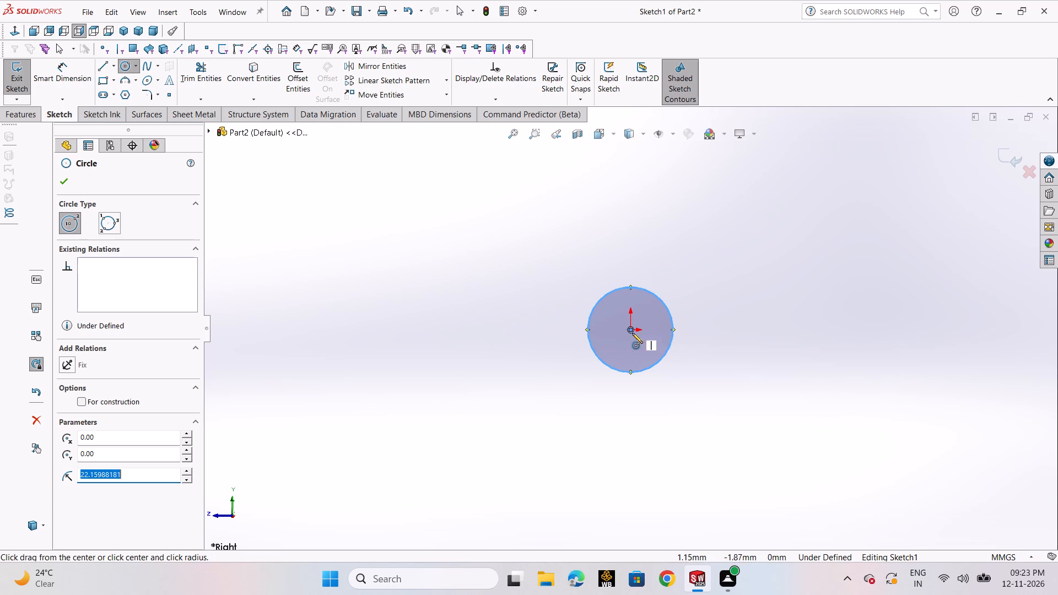
click(629, 330)
click(644, 345)
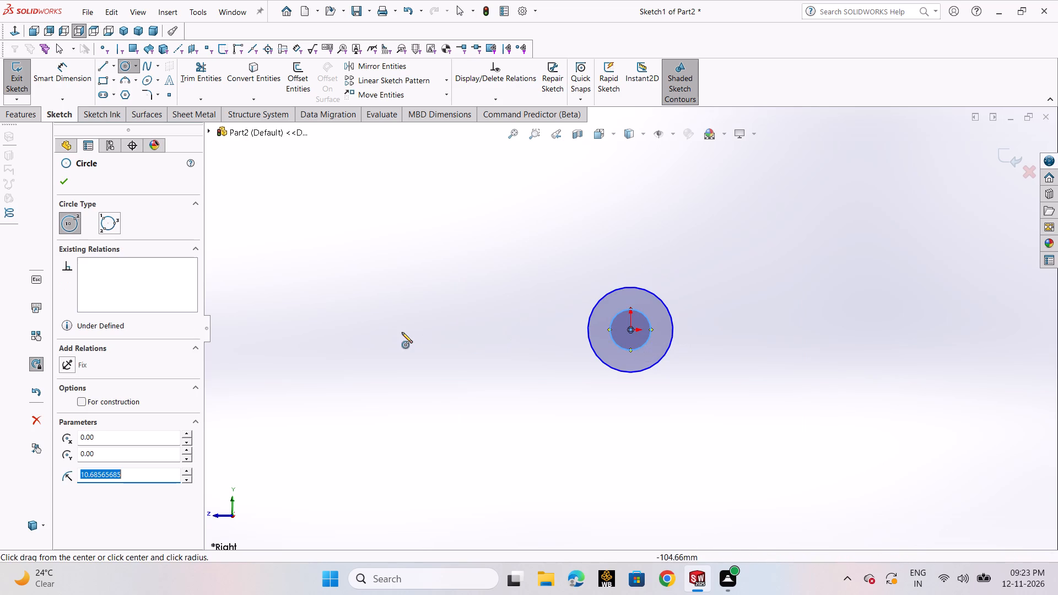
Sketch a second concentric circle pair about 135 mm from the origin and level with it, radii about 23 mm and 10 mm.
click(371, 329)
click(405, 358)
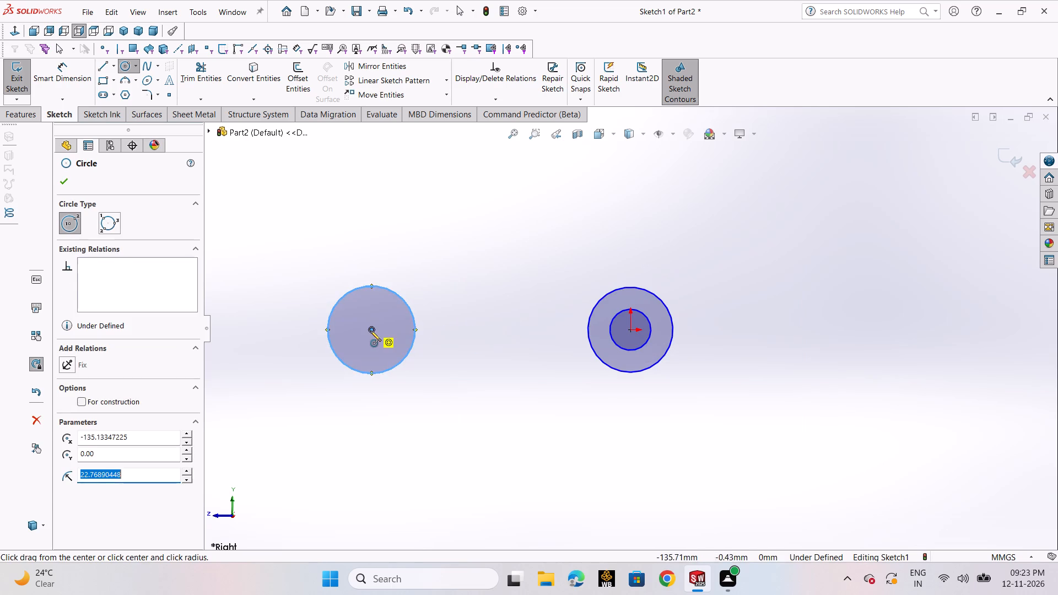
click(370, 331)
click(388, 340)
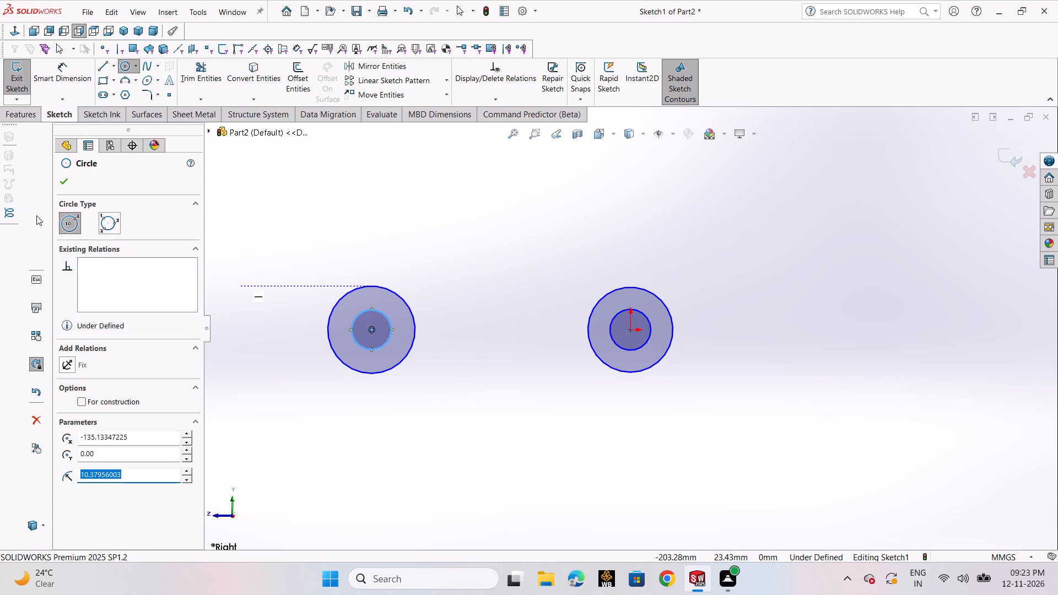
click(67, 185)
Dimension the inner circle of each pair to a diameter of 7.5 mm.
click(56, 69)
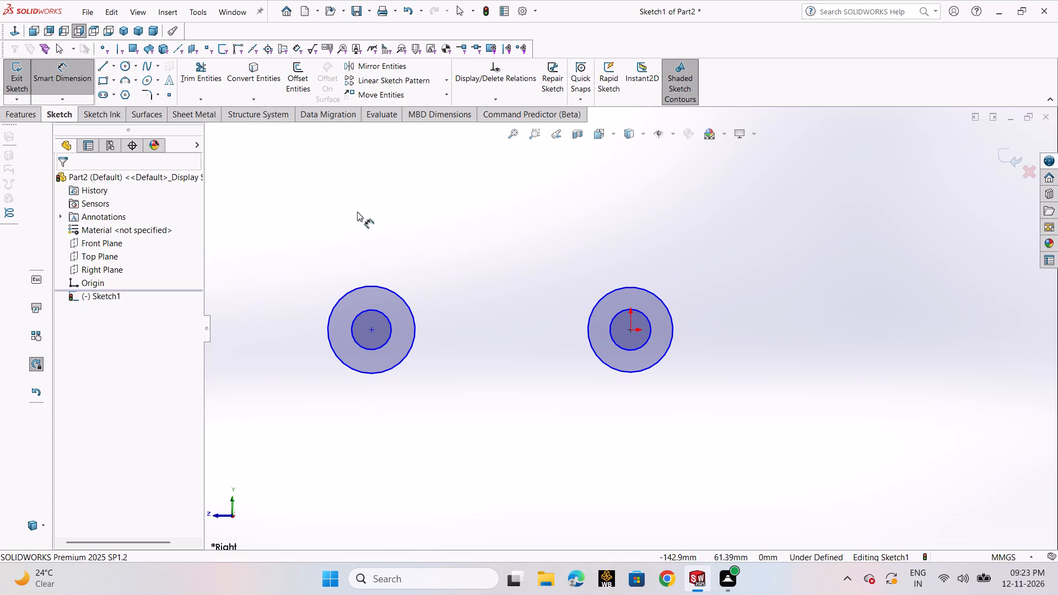
click(623, 314)
click(643, 244)
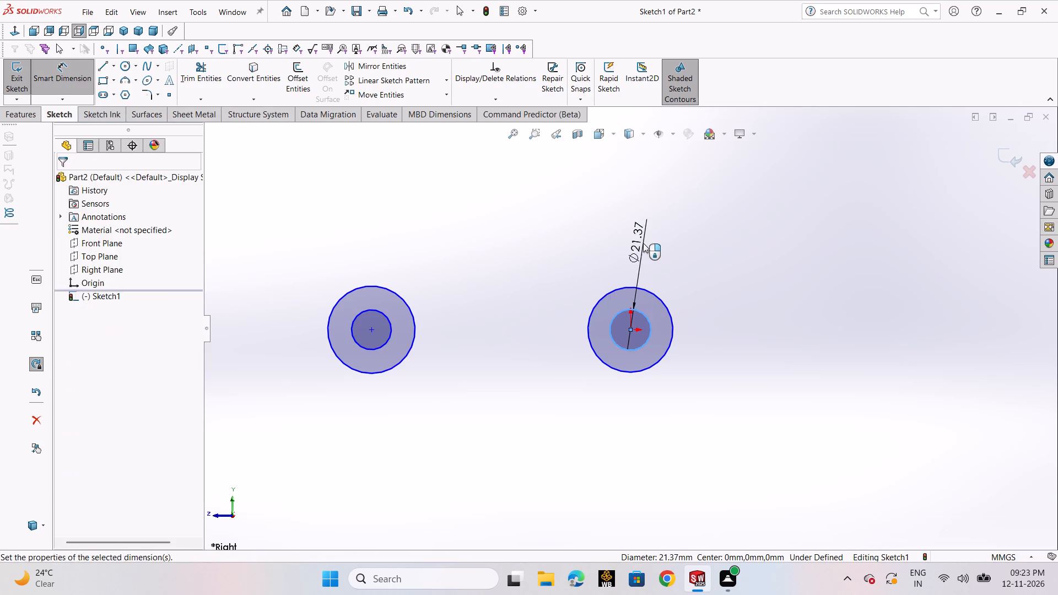
text(7.5)
key(Return)
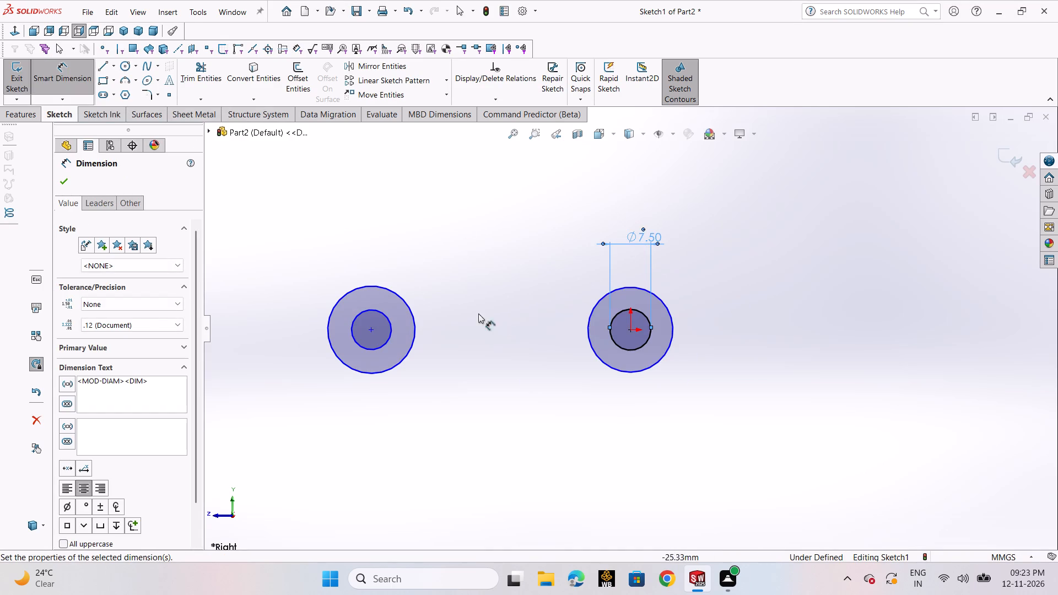
click(358, 313)
click(363, 237)
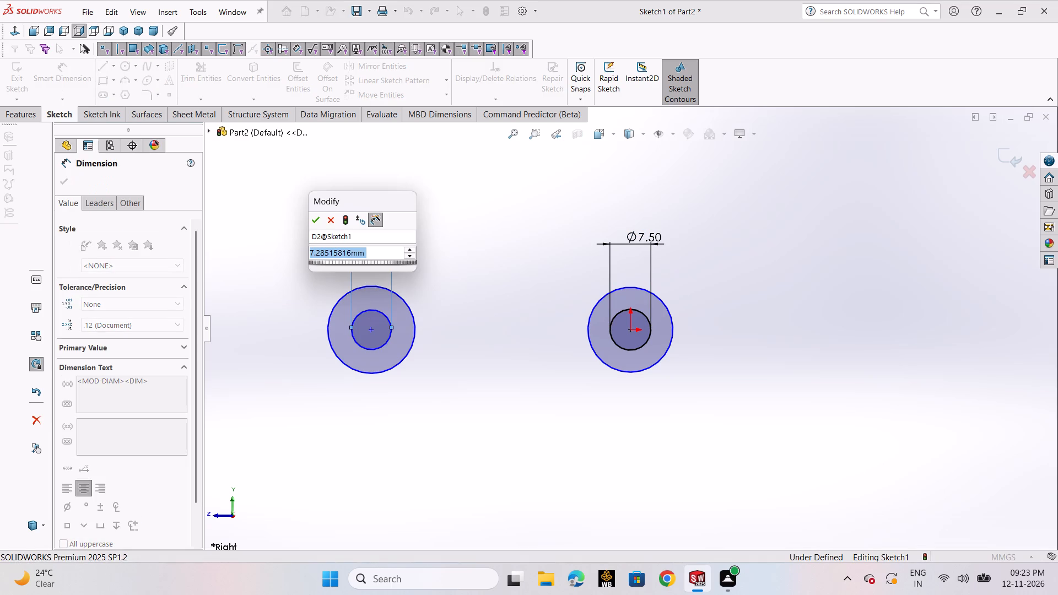
text(7.5)
key(Return)
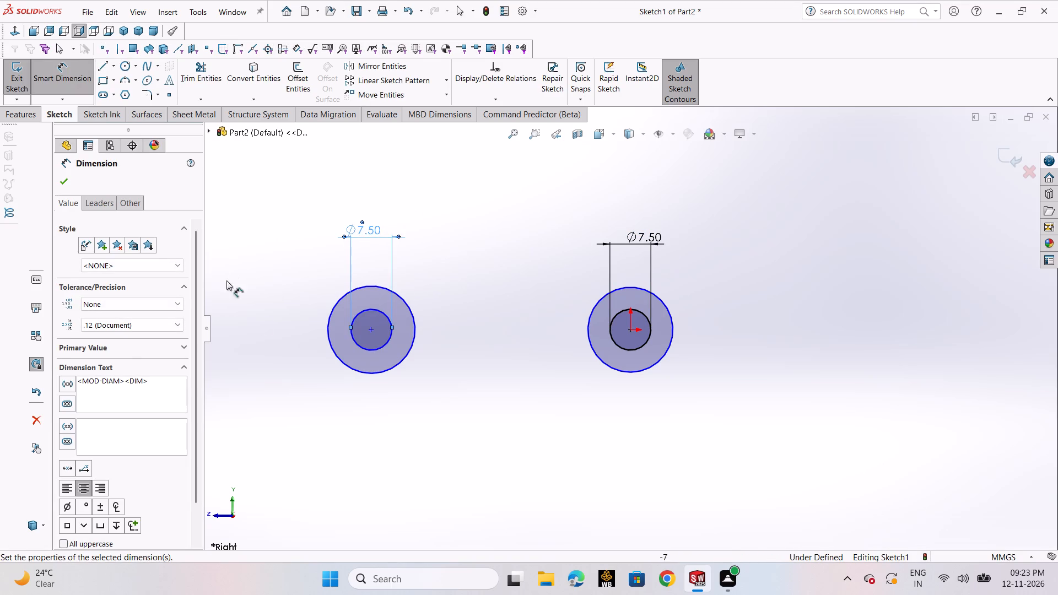
Dimension the outer circle of each pair to a diameter of 16 mm.
scroll(739, 352, up, 2)
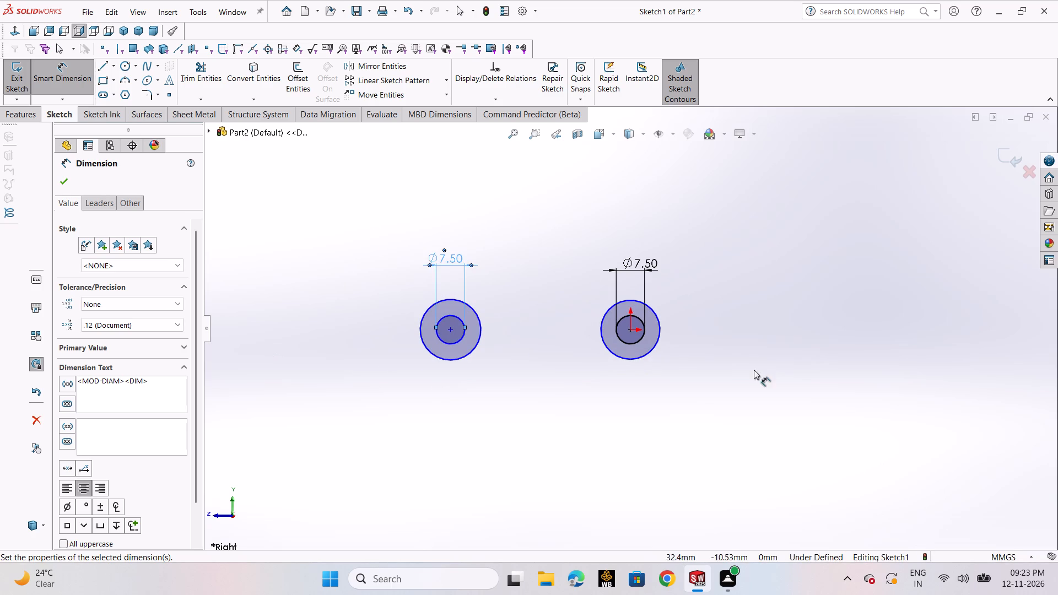
click(422, 332)
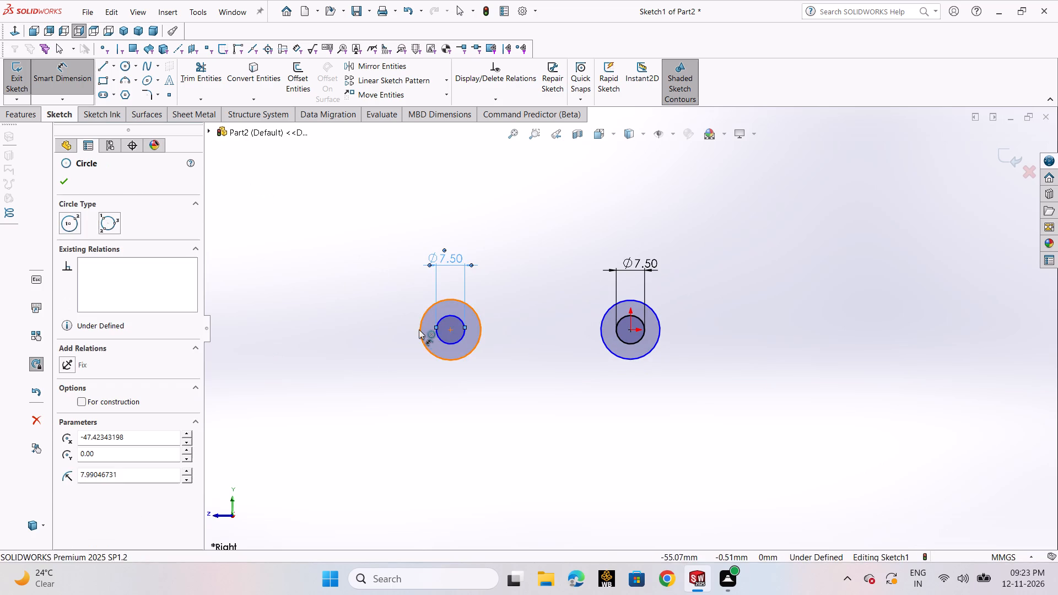
click(347, 241)
text(16)
key(Return)
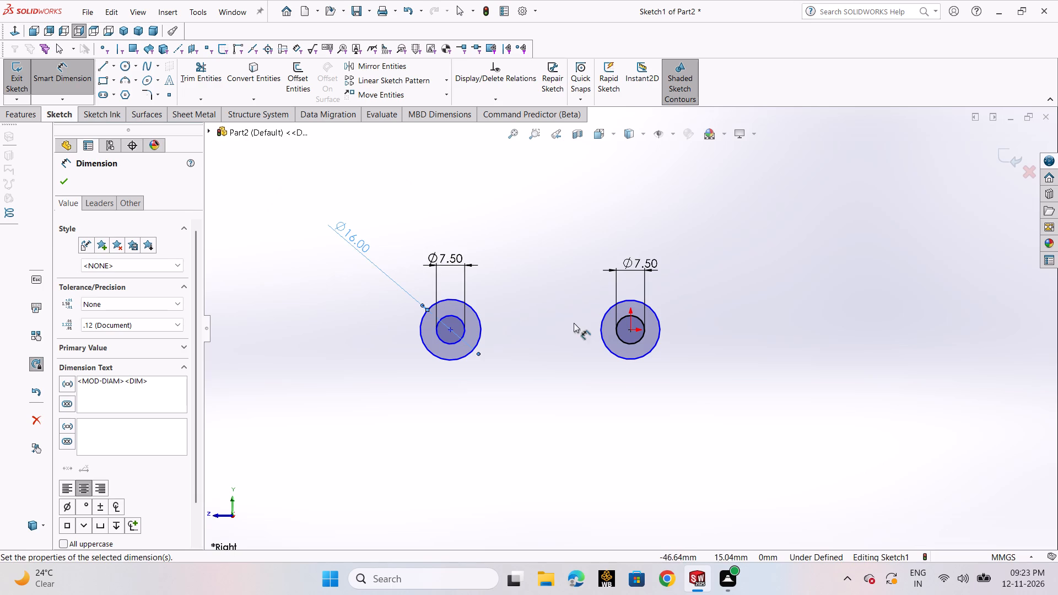
click(621, 357)
click(742, 331)
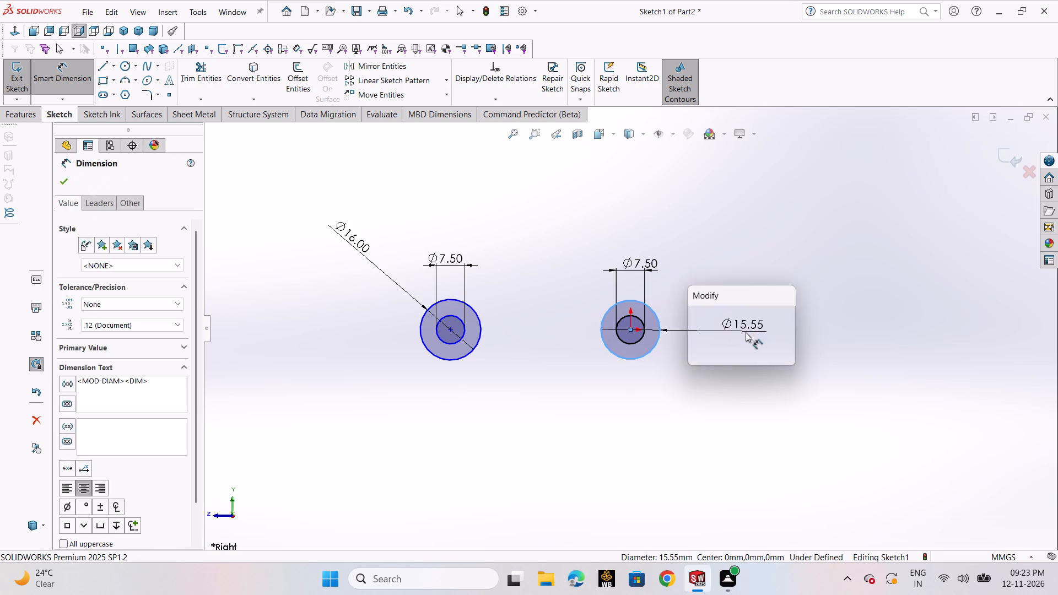
text(16)
key(Return)
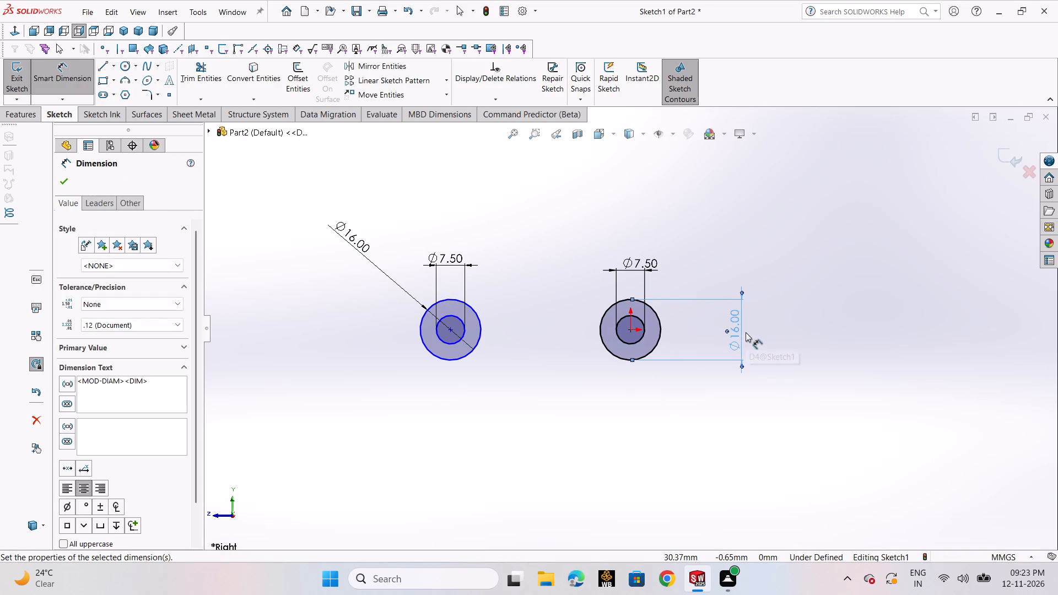
click(63, 188)
Dimension the distance between the centres of the two circle pairs to 164 mm.
click(49, 93)
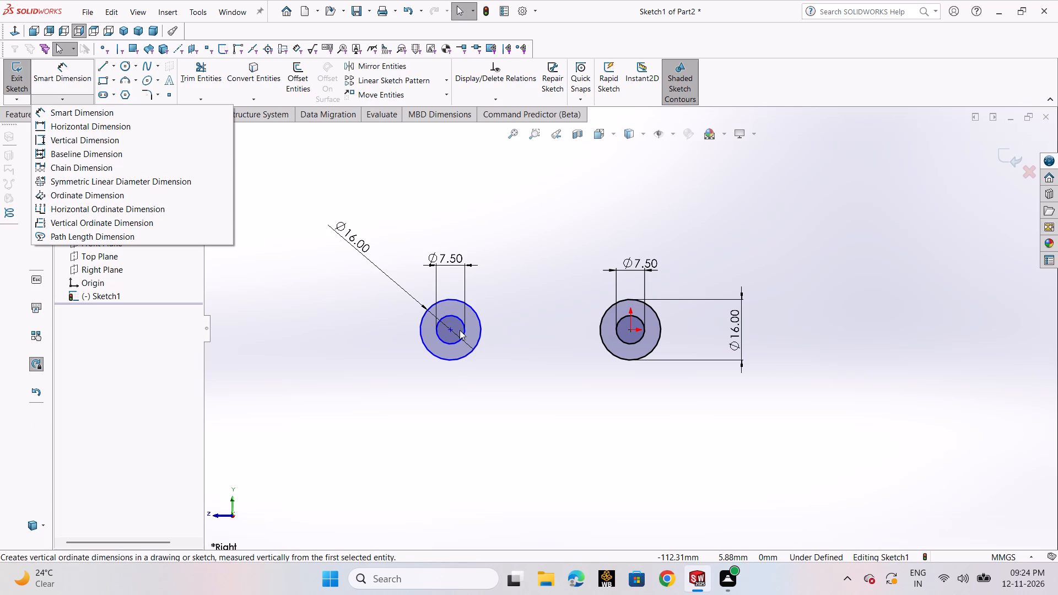
click(172, 113)
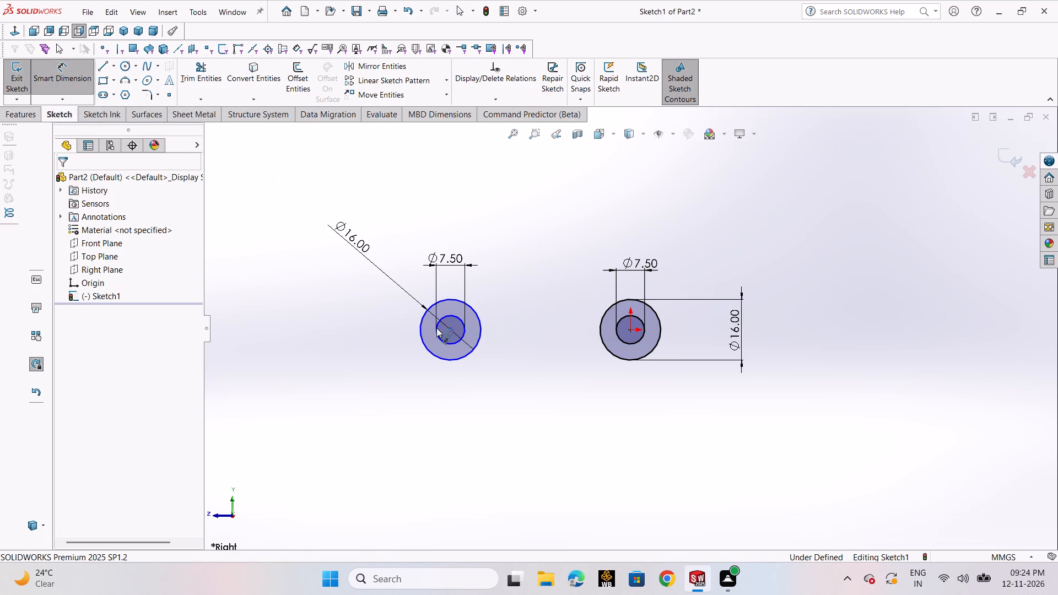
click(449, 329)
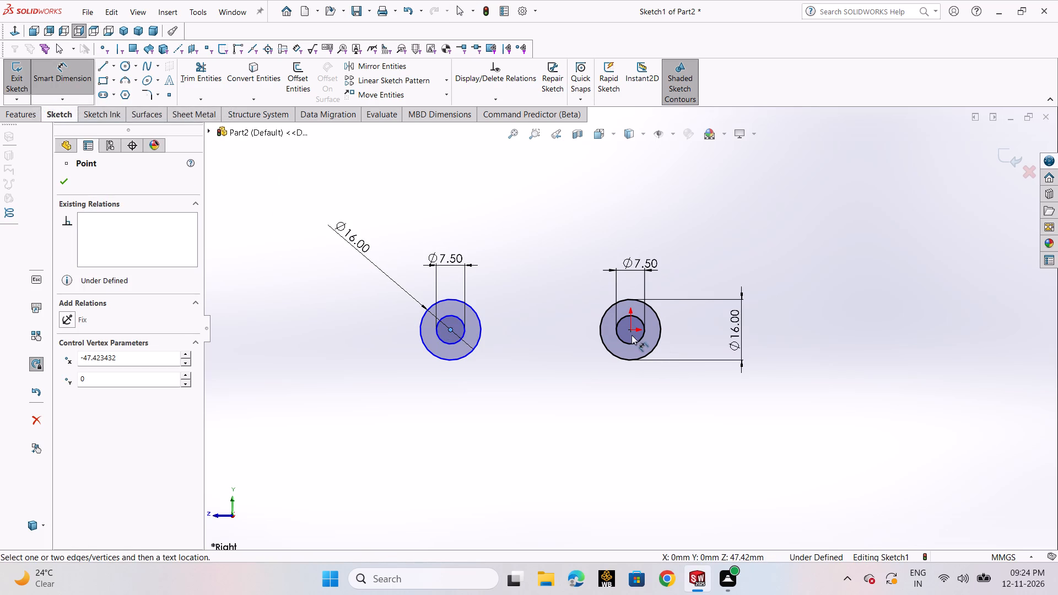
click(630, 332)
click(549, 419)
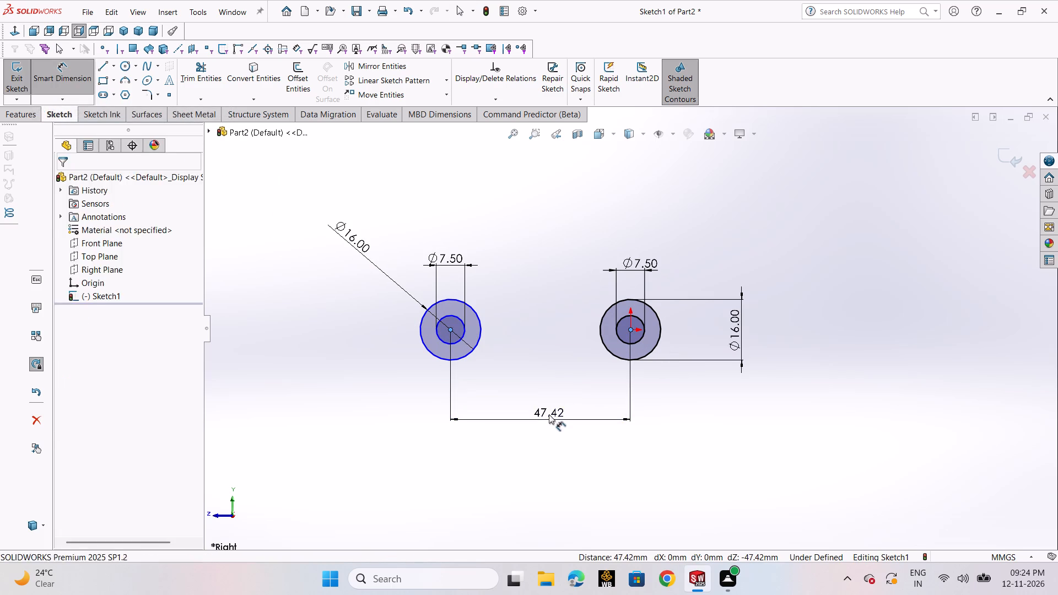
text(164)
key(Return)
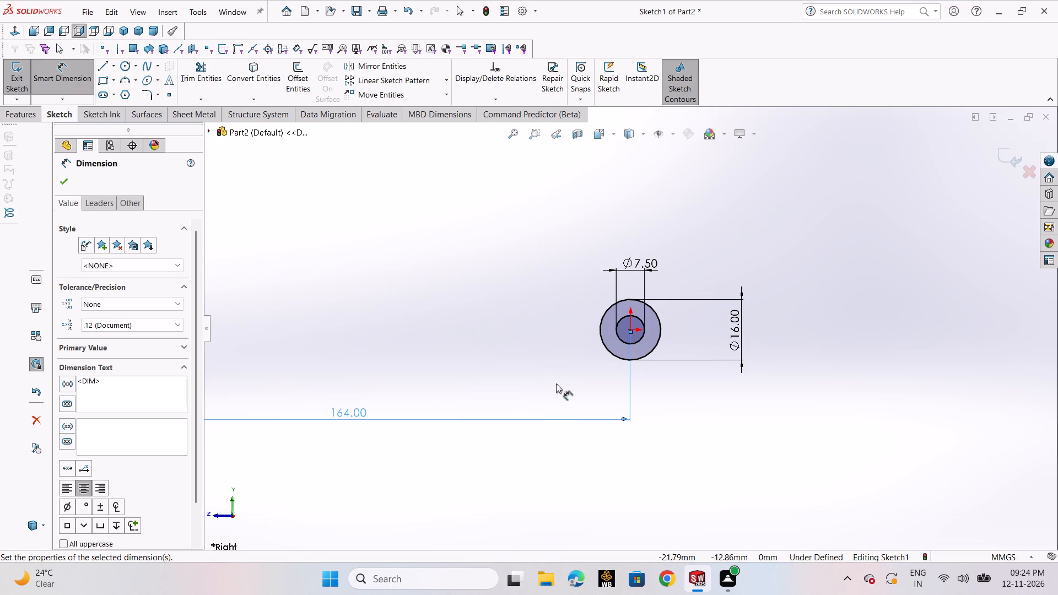
scroll(568, 377, up, 6)
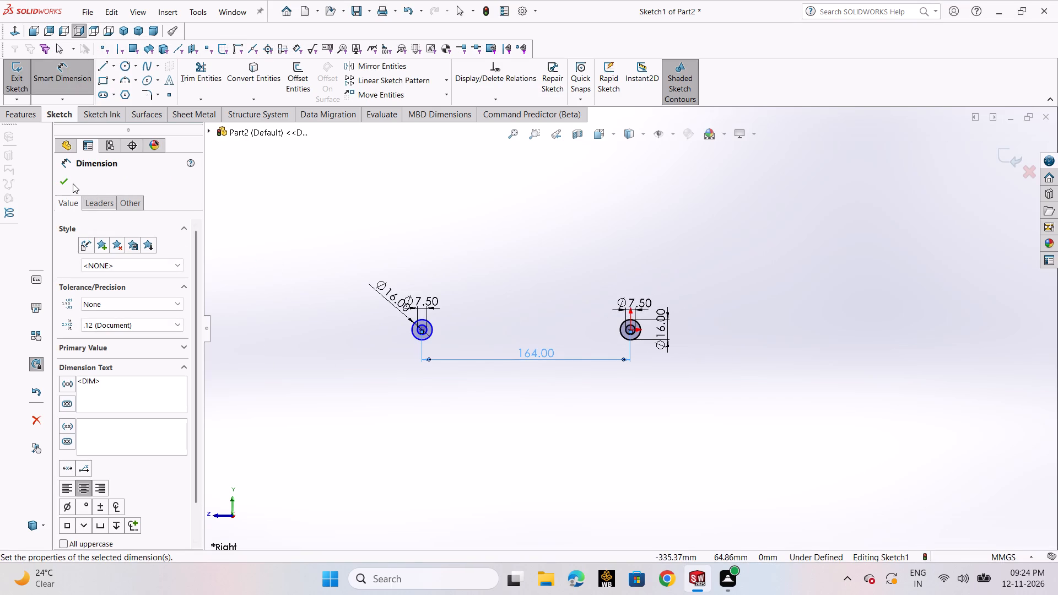
click(68, 182)
Add a horizontal relation between the centre points of the two circle pairs and exit the sketch.
click(467, 100)
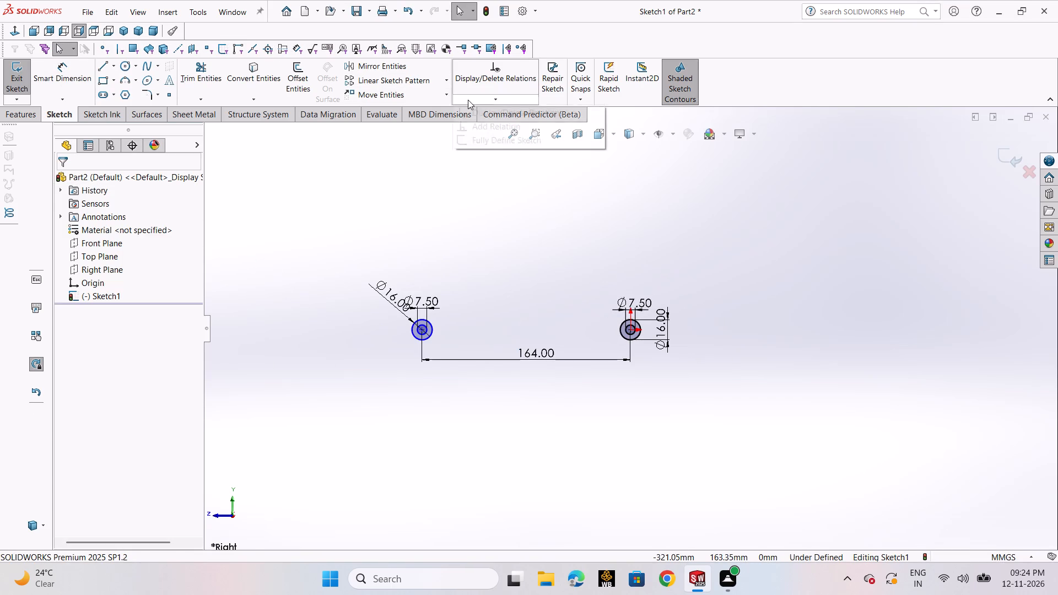
click(488, 125)
scroll(581, 302, down, 4)
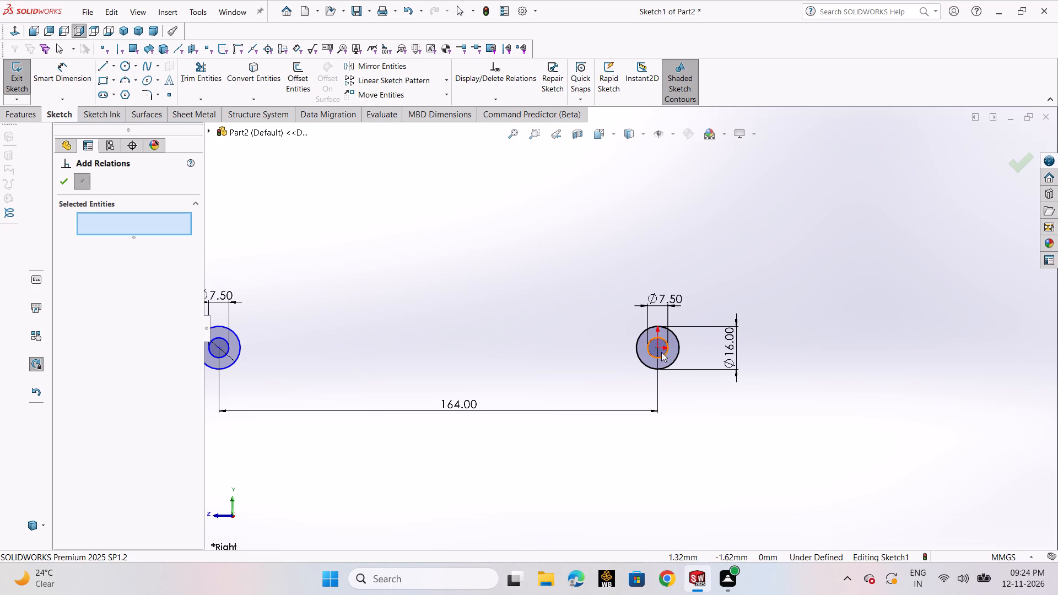
click(657, 348)
scroll(268, 354, up, 3)
scroll(383, 351, down, 4)
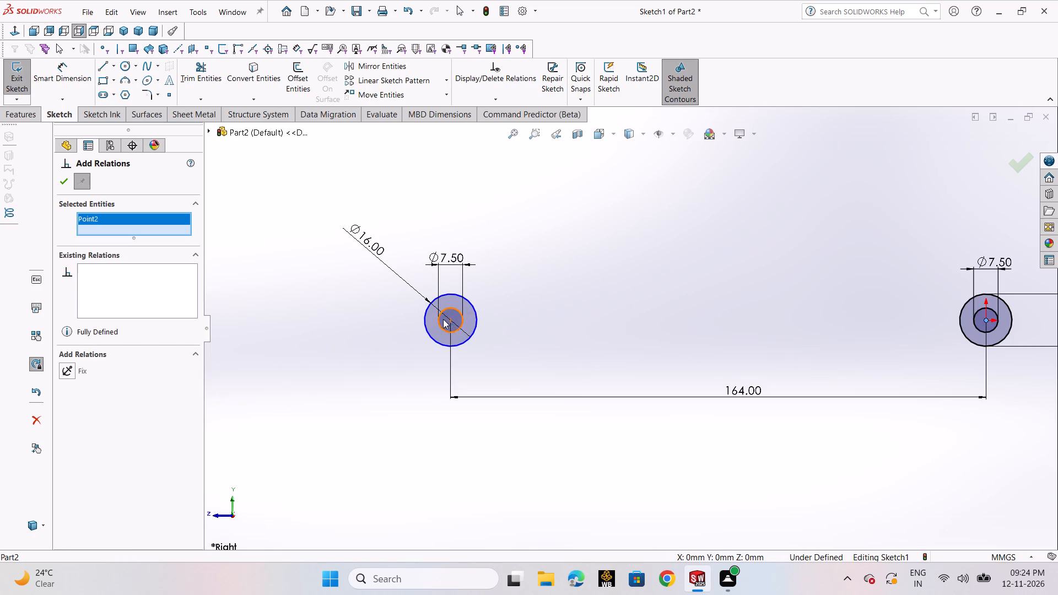
click(451, 320)
click(93, 382)
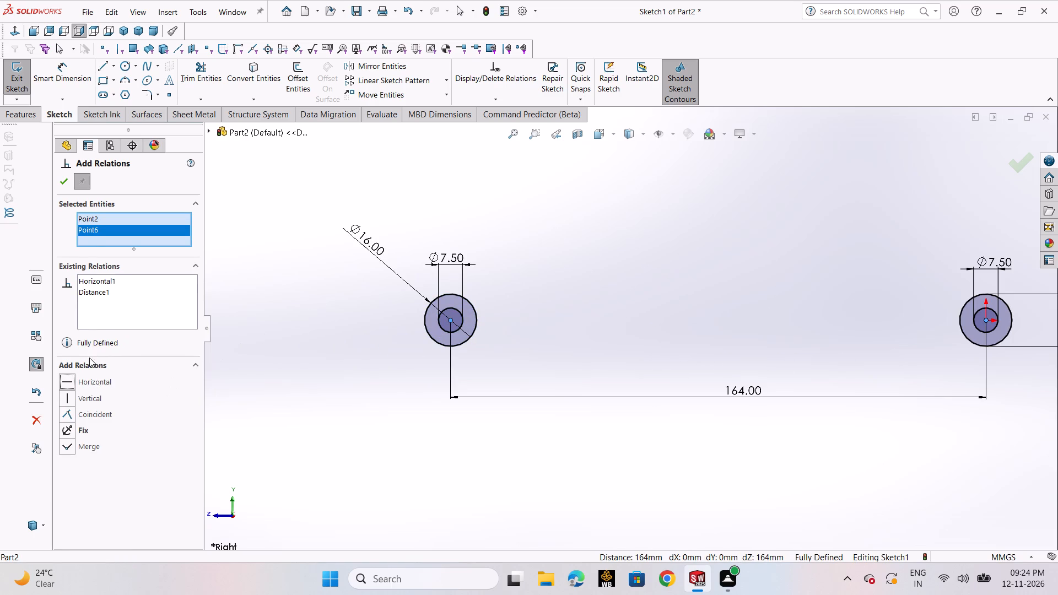
click(61, 183)
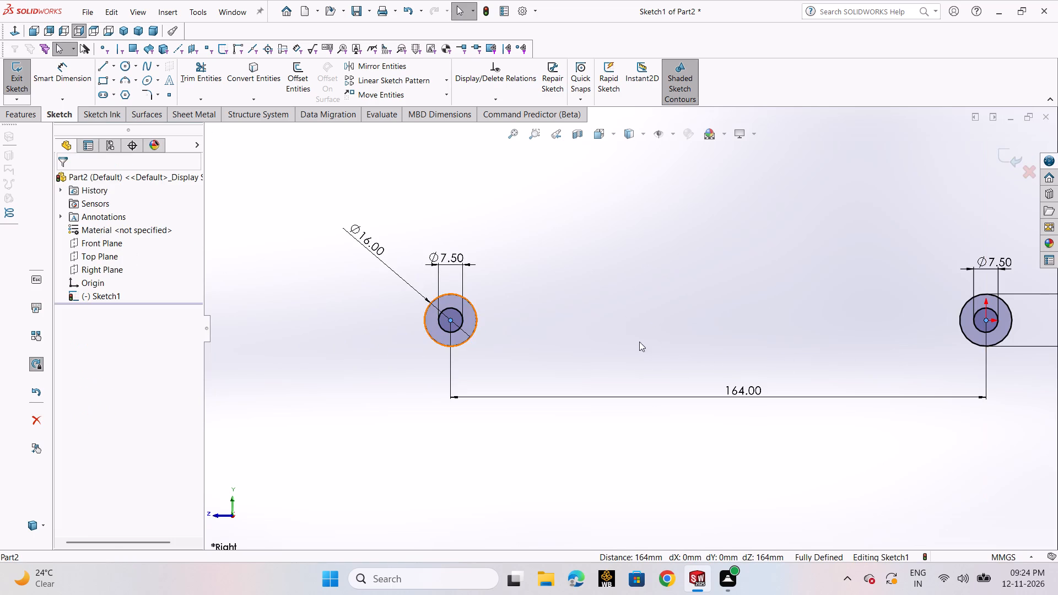
click(833, 369)
scroll(814, 378, up, 3)
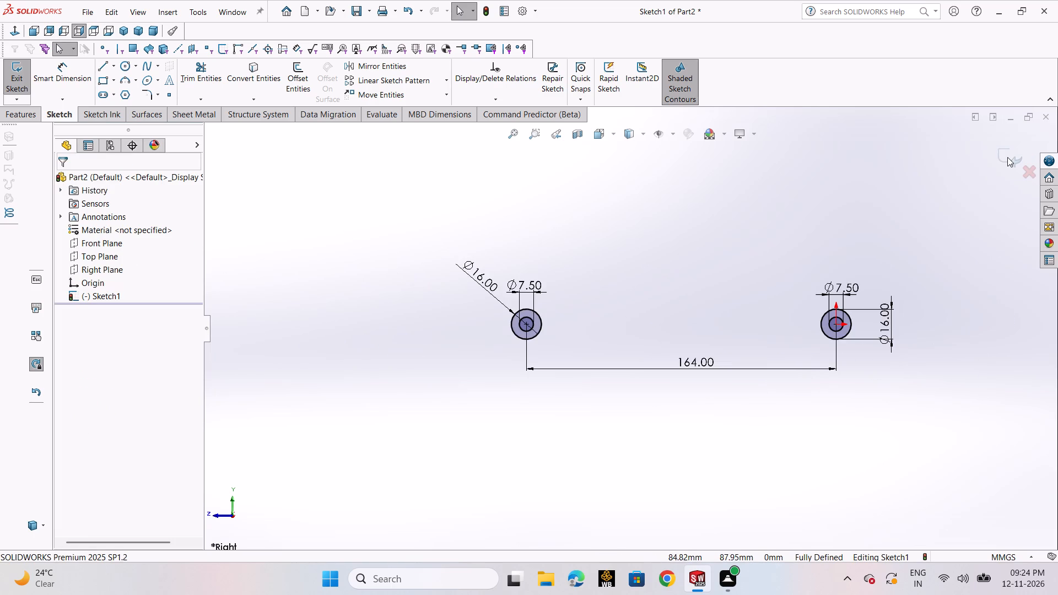
click(1007, 157)
Extrude the two circle-pair profiles 20 mm with a Mid Plane end condition.
scroll(721, 388, up, 2)
middle_drag(719, 389, 699, 309)
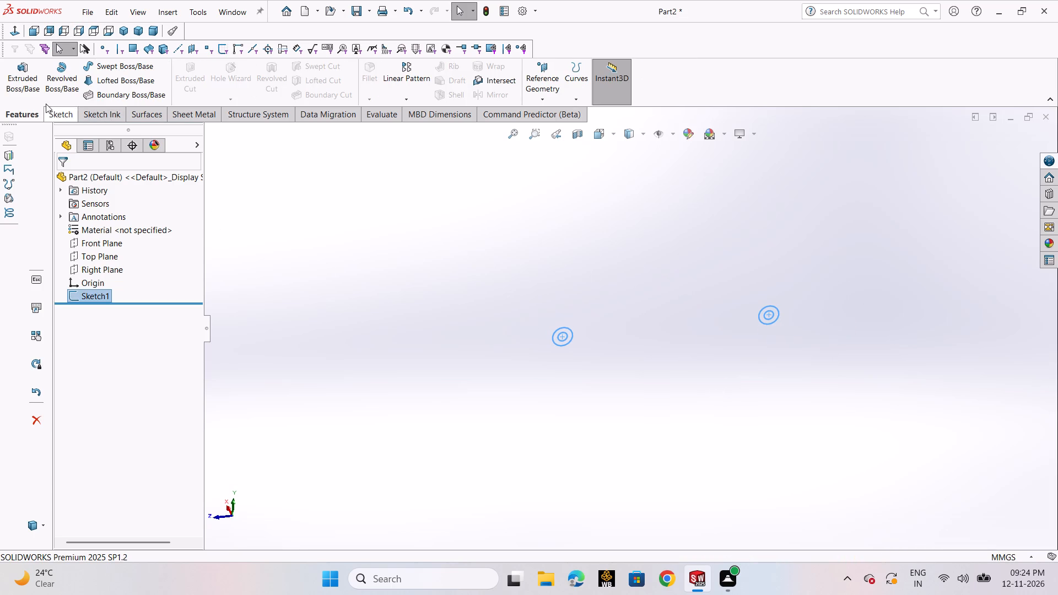
click(25, 89)
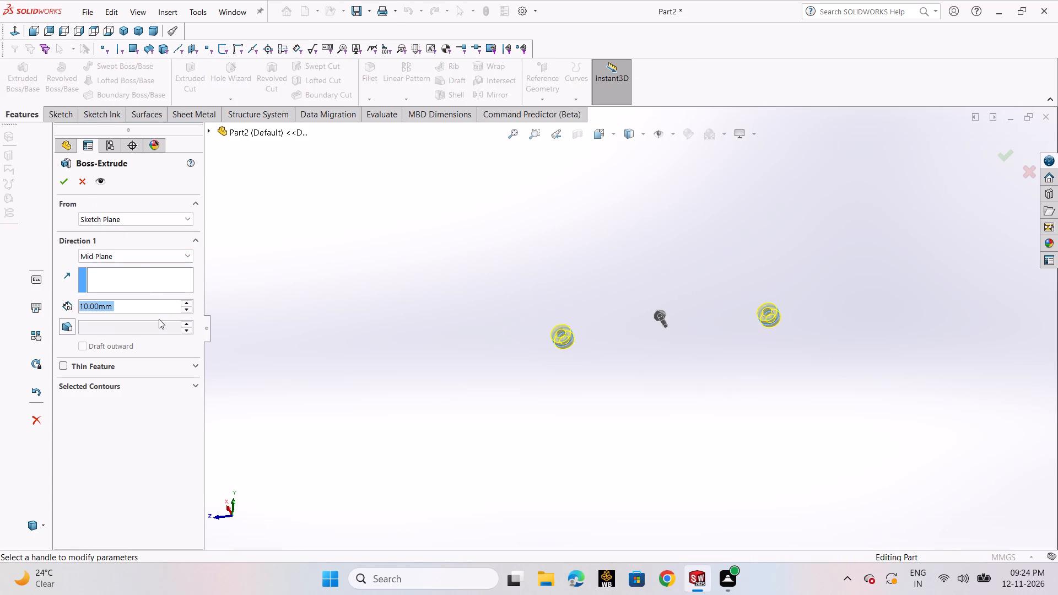
text(20)
key(Return)
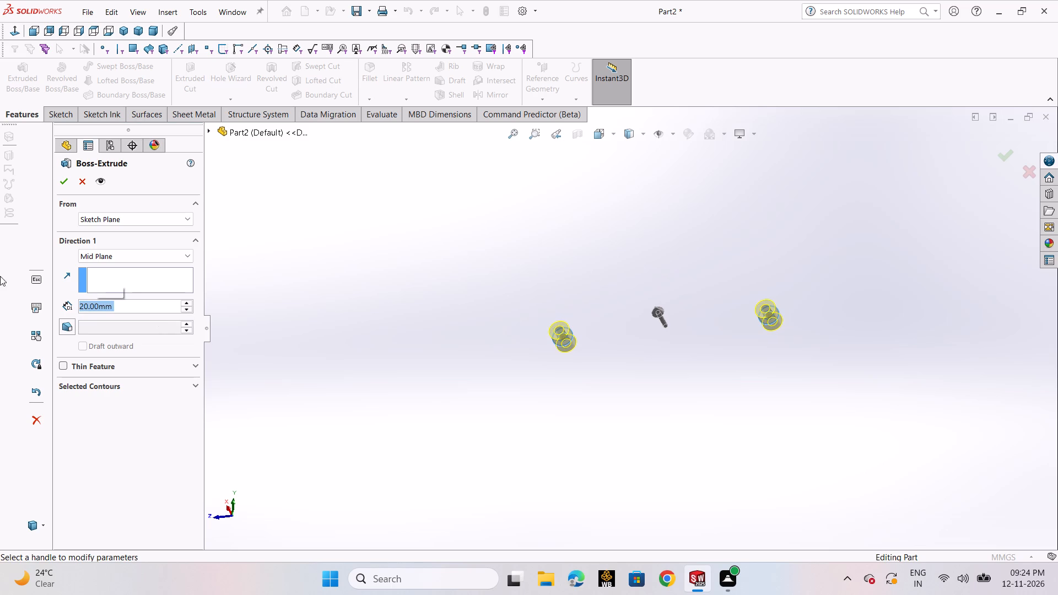
click(60, 187)
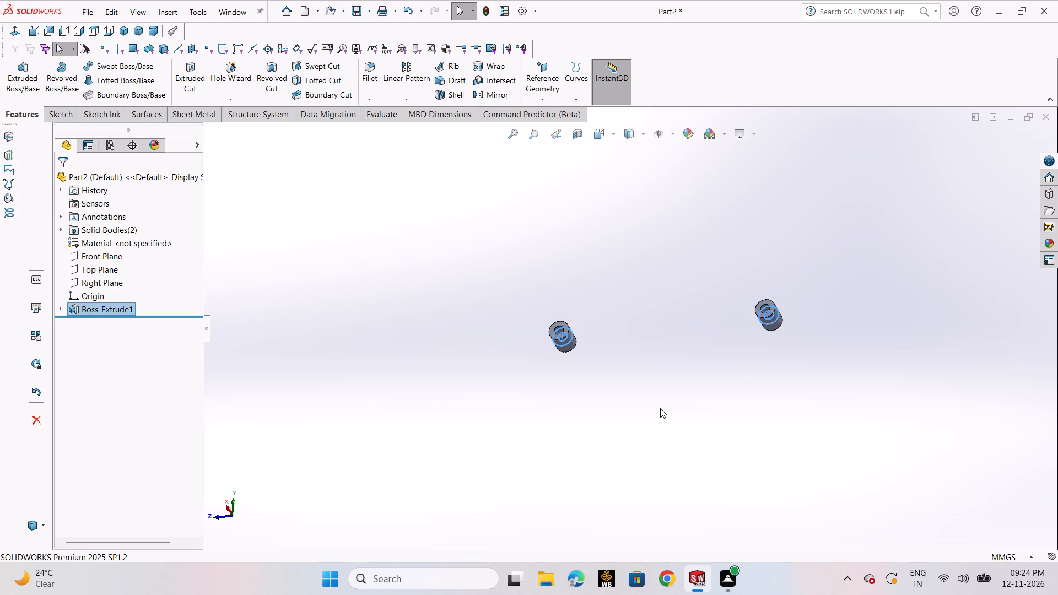
click(667, 387)
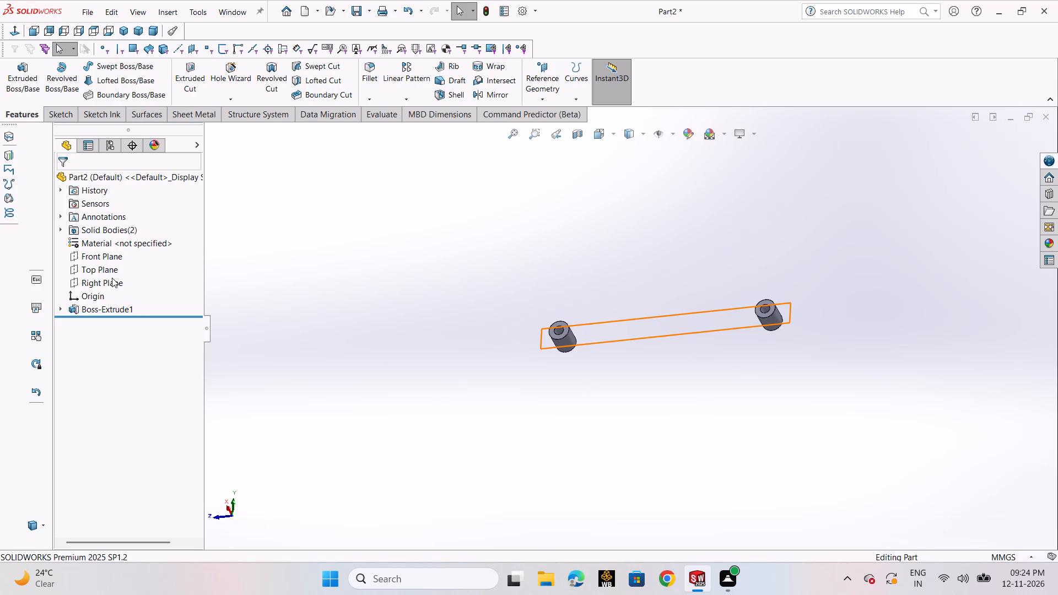
On the Right Plane, sketch a corner rectangle, about 164 by 16 mm, from the far boss's top to the bottom of the boss at the origin.
click(112, 278)
click(122, 261)
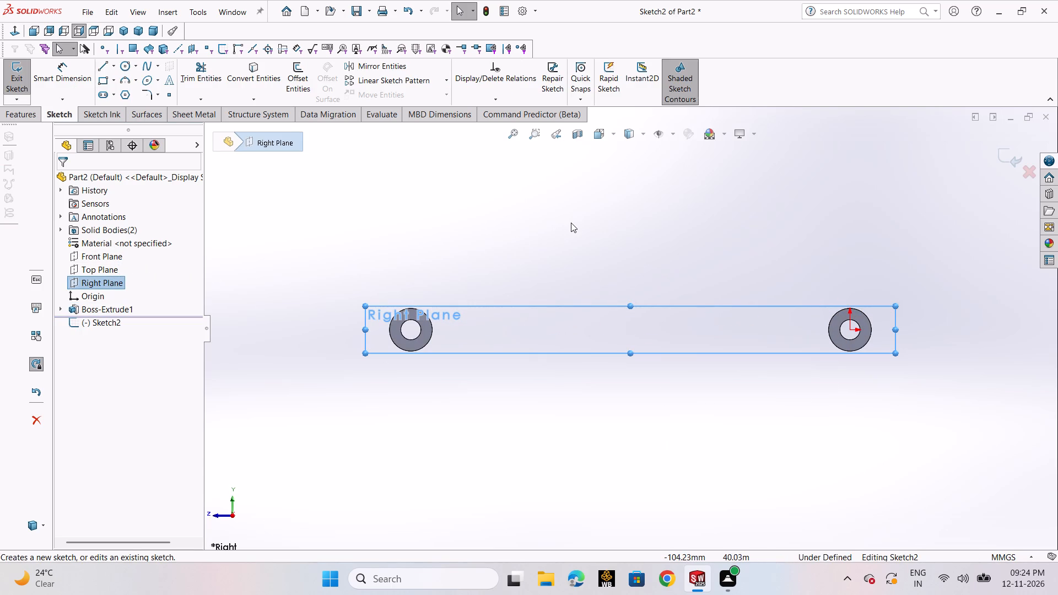
click(567, 266)
scroll(563, 279, up, 2)
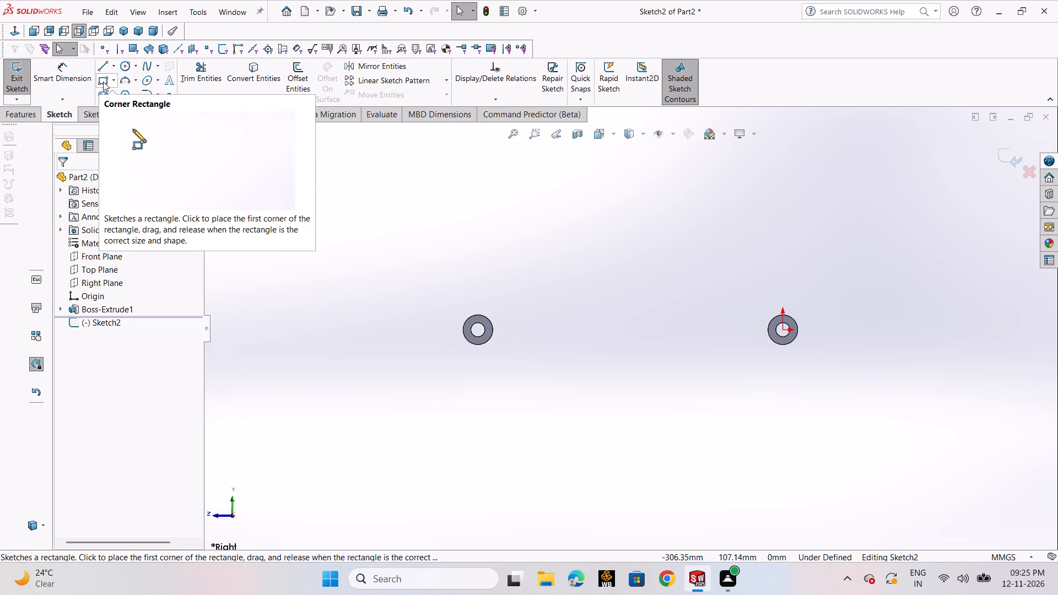
click(103, 82)
click(114, 98)
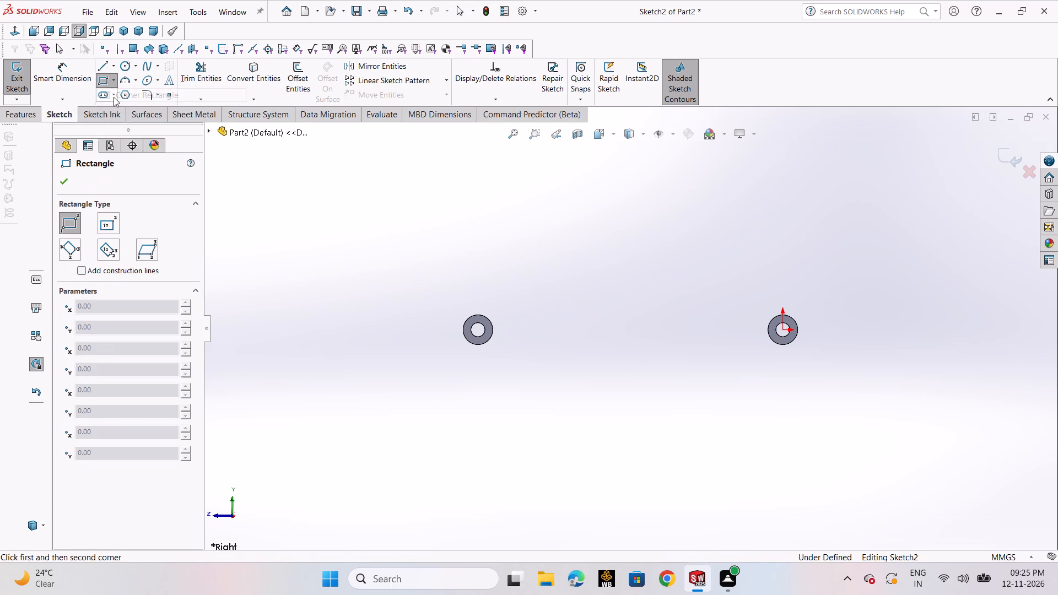
scroll(549, 347, down, 3)
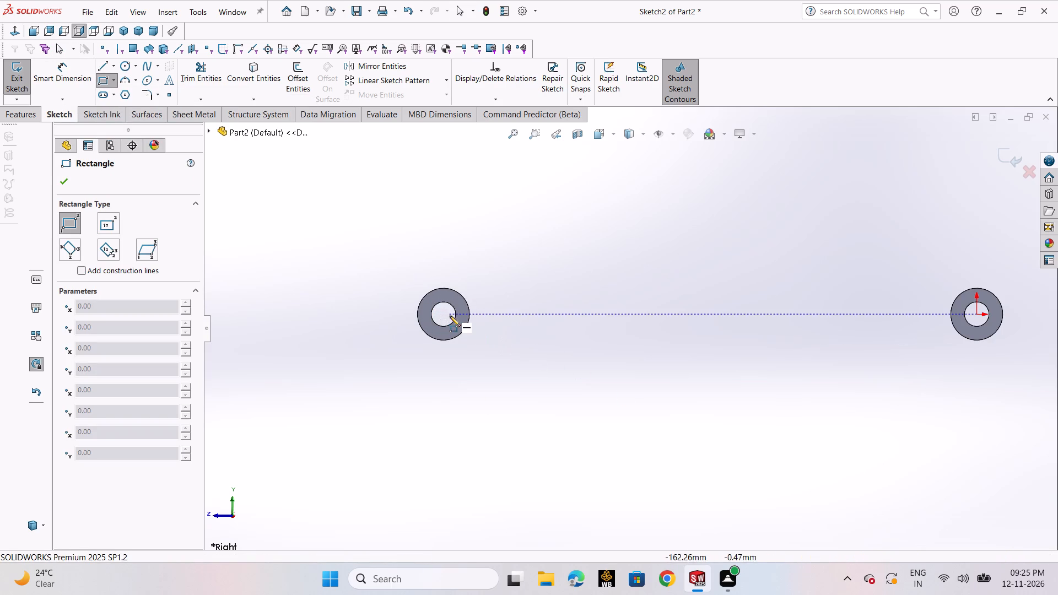
click(443, 289)
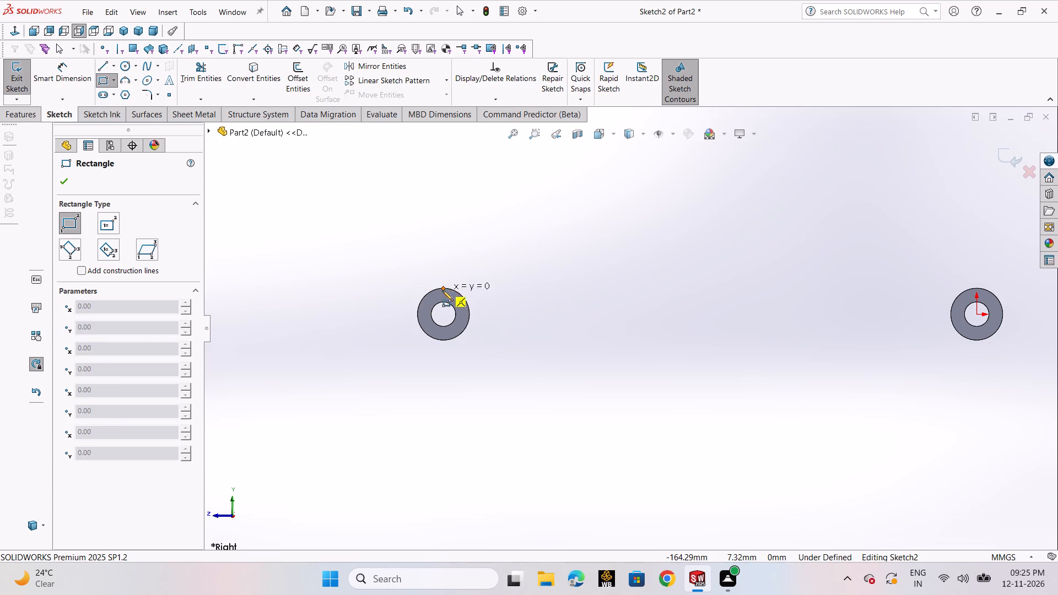
click(976, 340)
right_click(976, 341)
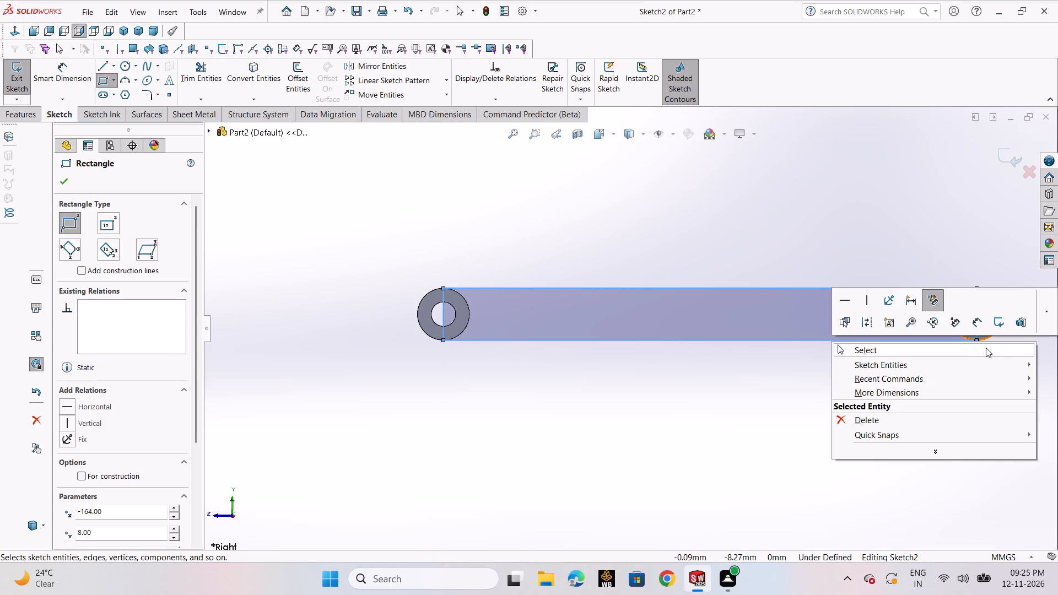
click(986, 350)
scroll(856, 230, up, 3)
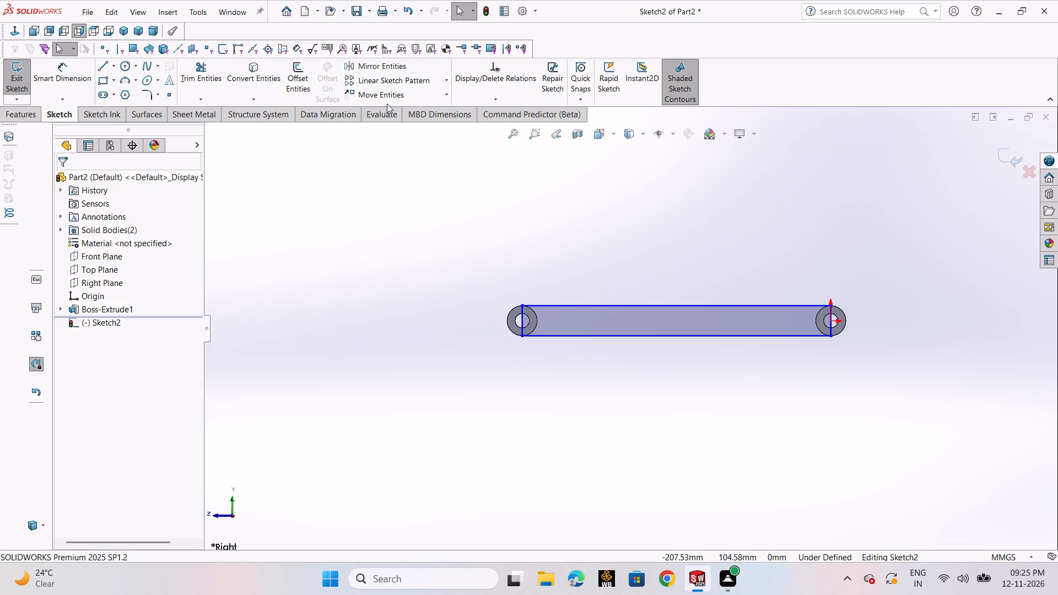
Convert the end face of the boss at the origin and the other boss's outer edge into sketch entities.
click(263, 75)
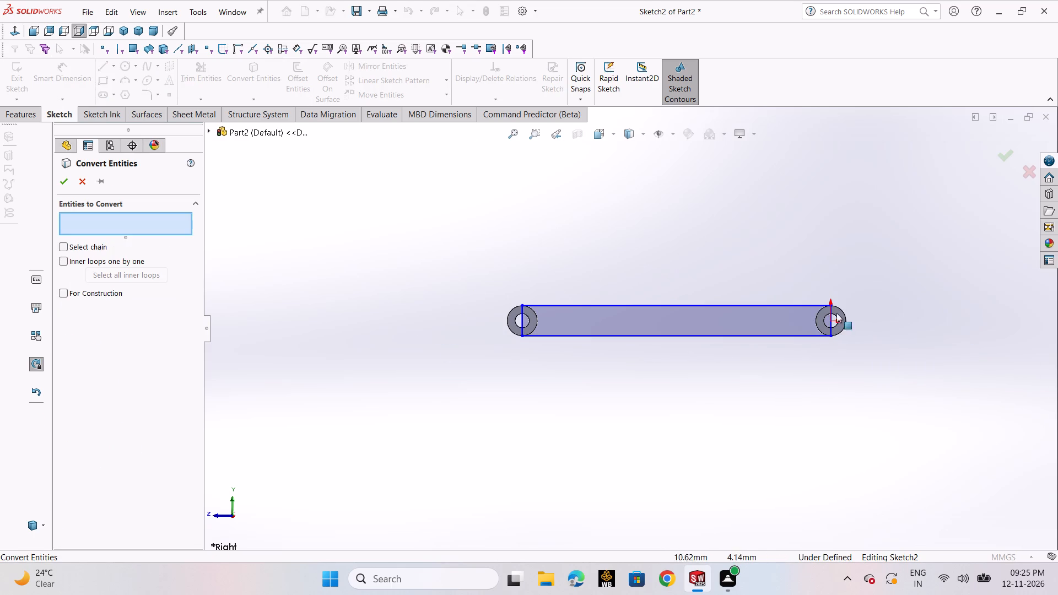
click(835, 310)
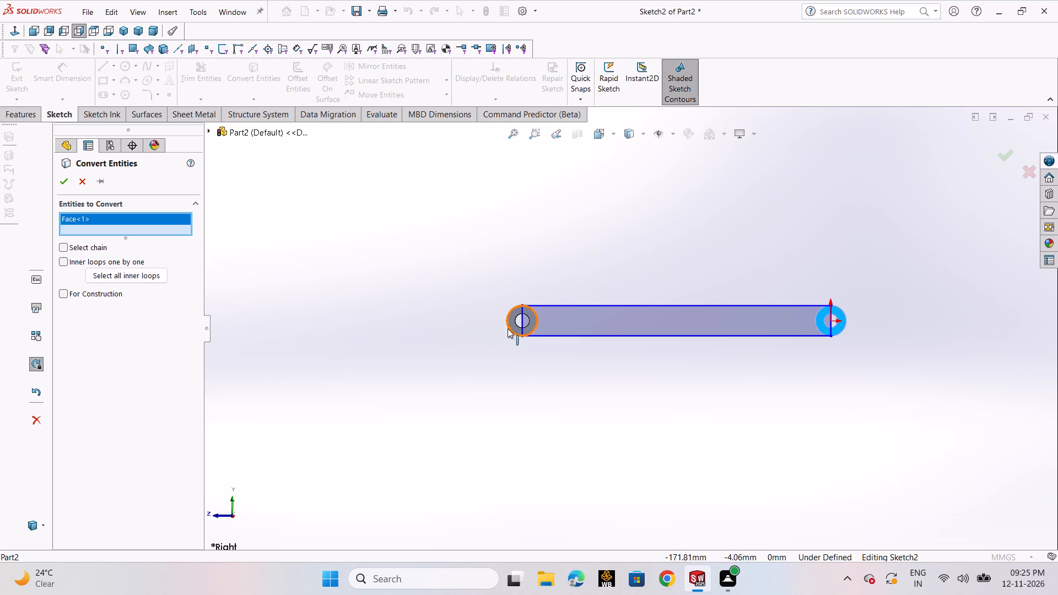
click(507, 327)
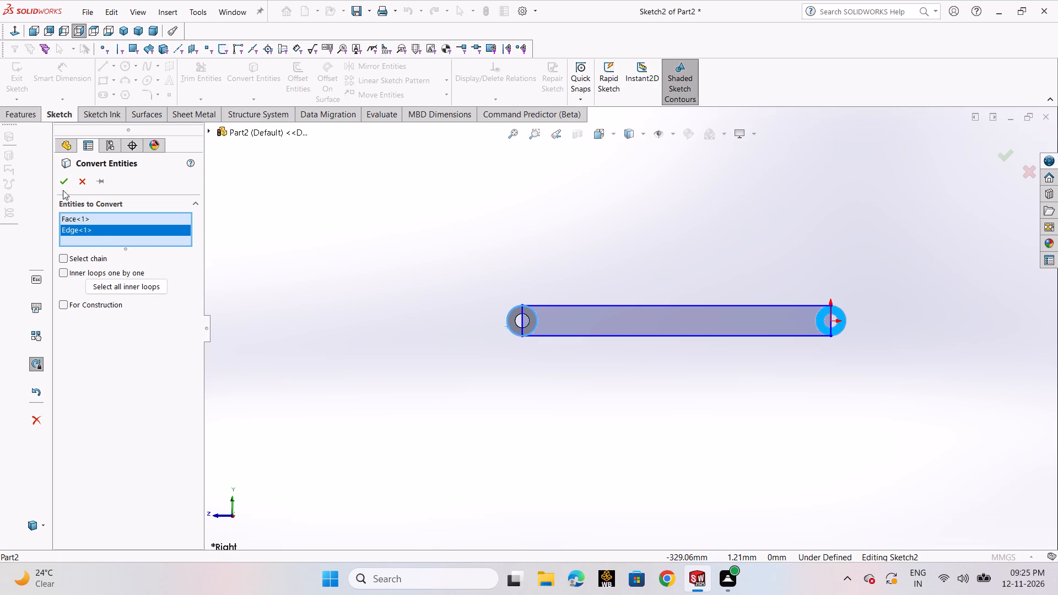
click(65, 178)
Power trim the rectangle's vertical ends and the outward-facing arcs, leaving a bar profile bounded by the inner arcs.
click(204, 77)
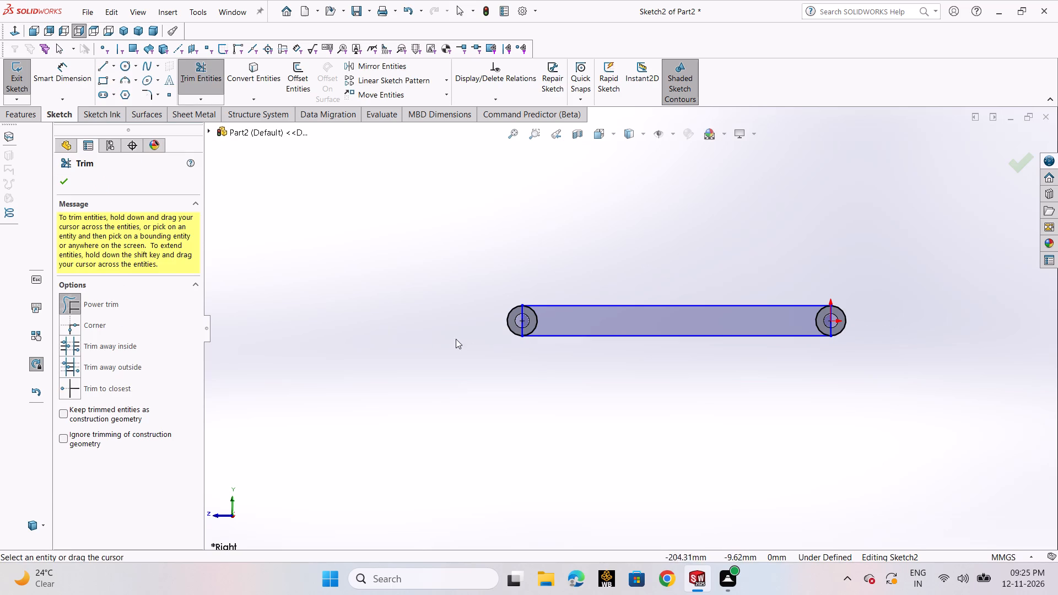
drag(484, 337, 523, 310)
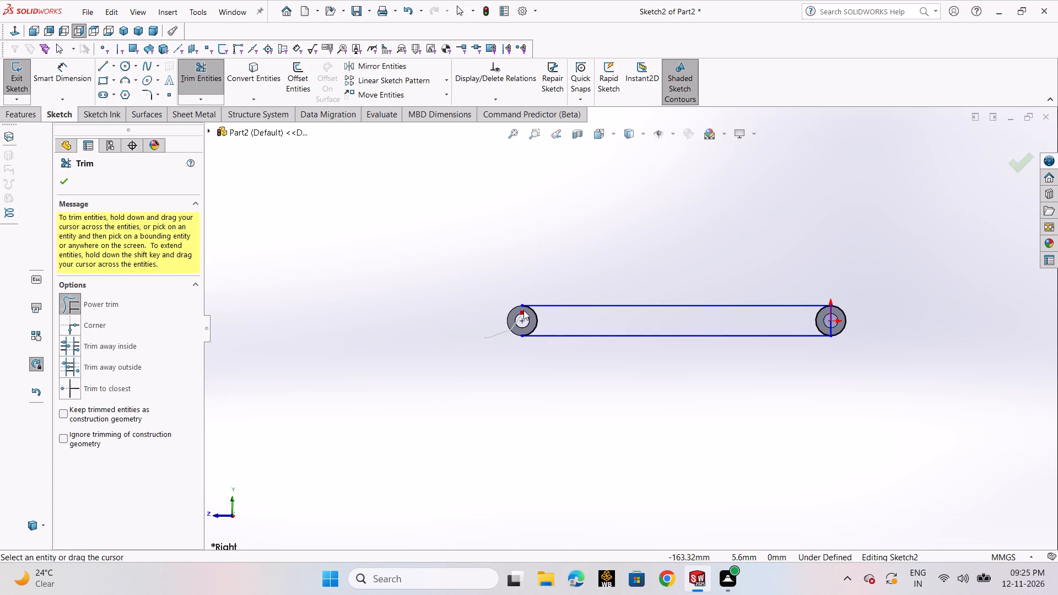
drag(523, 310, 526, 314)
scroll(839, 327, down, 3)
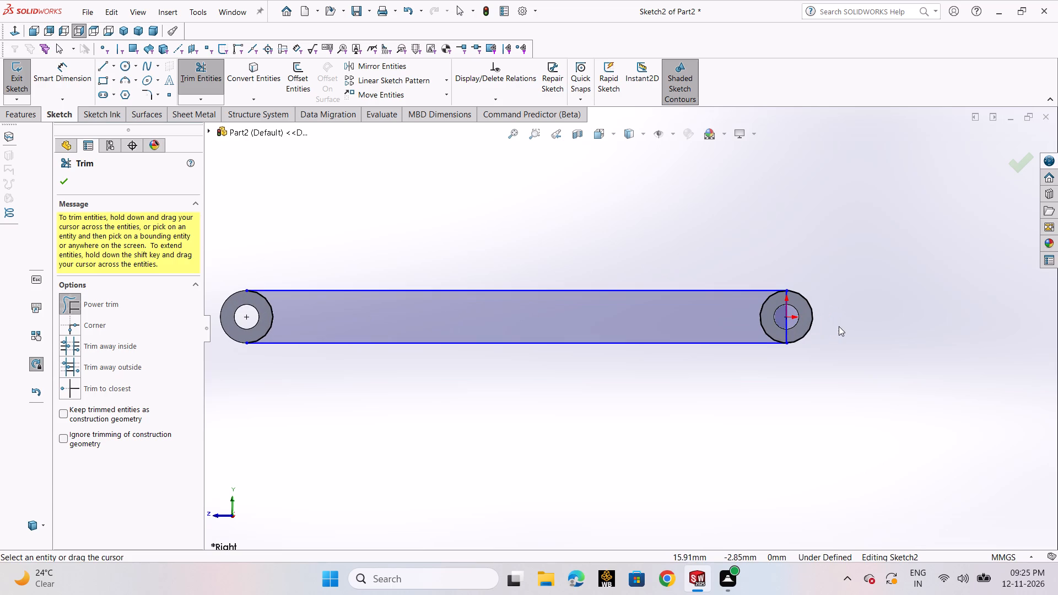
drag(836, 321, 779, 324)
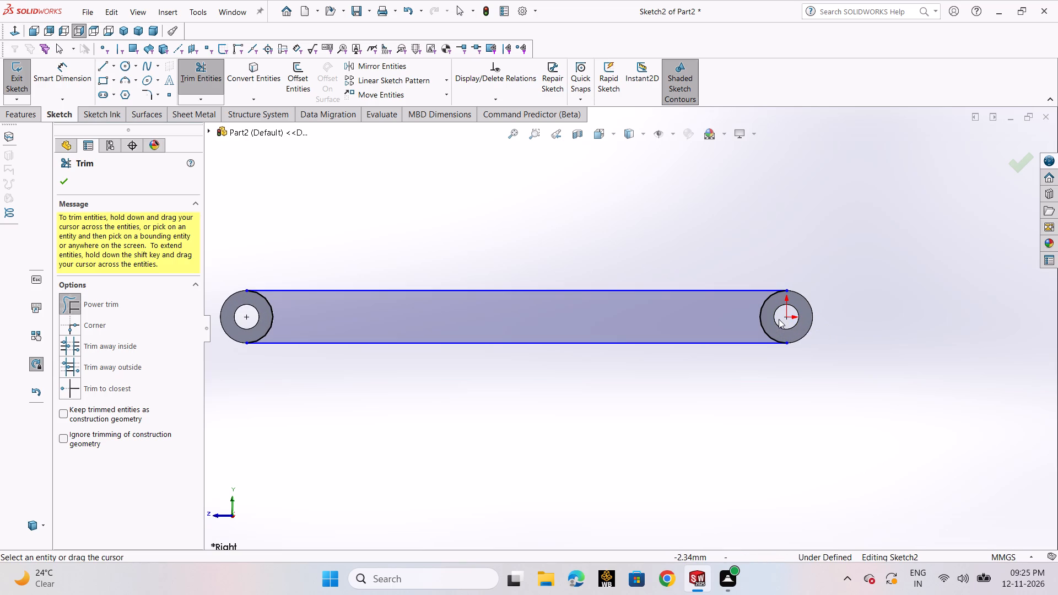
click(62, 183)
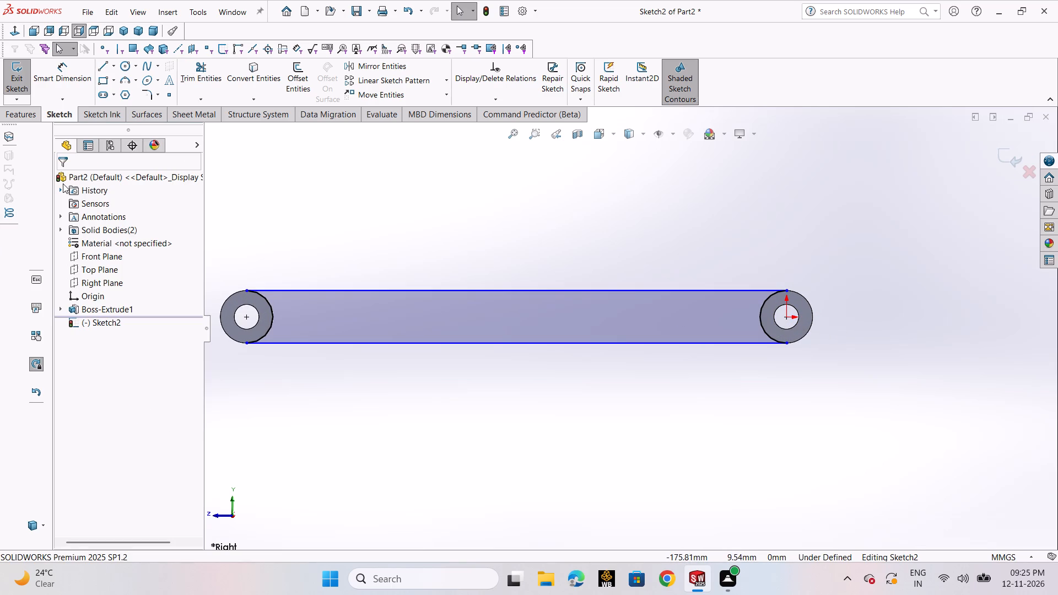
Exit the sketch and start a Mid Plane Boss-Extrude of the bar profile with a depth of 12+2.5 mm.
click(10, 84)
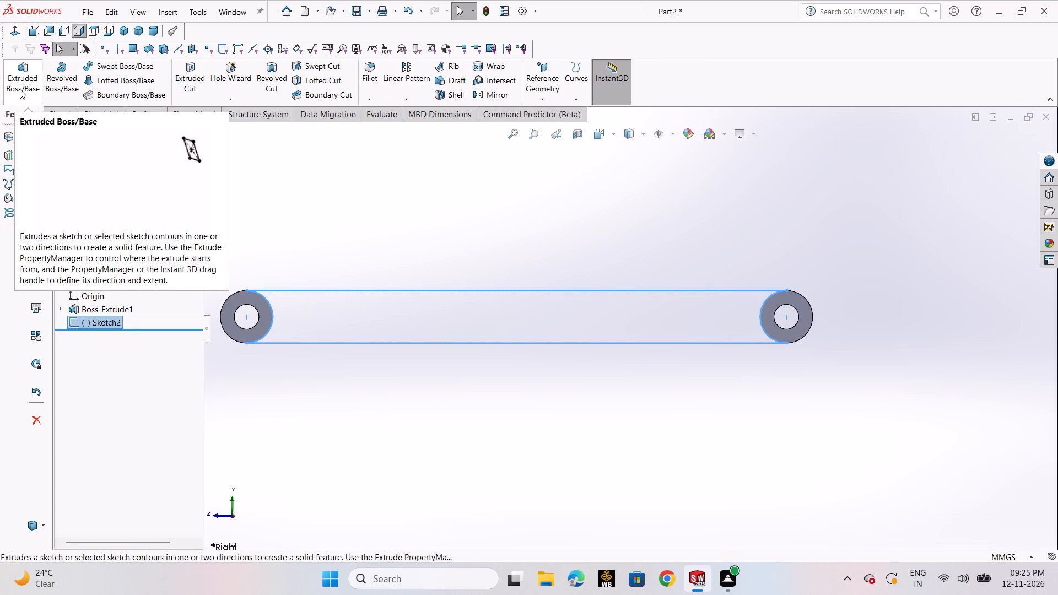
scroll(400, 417, up, 1)
middle_drag(398, 407, 389, 311)
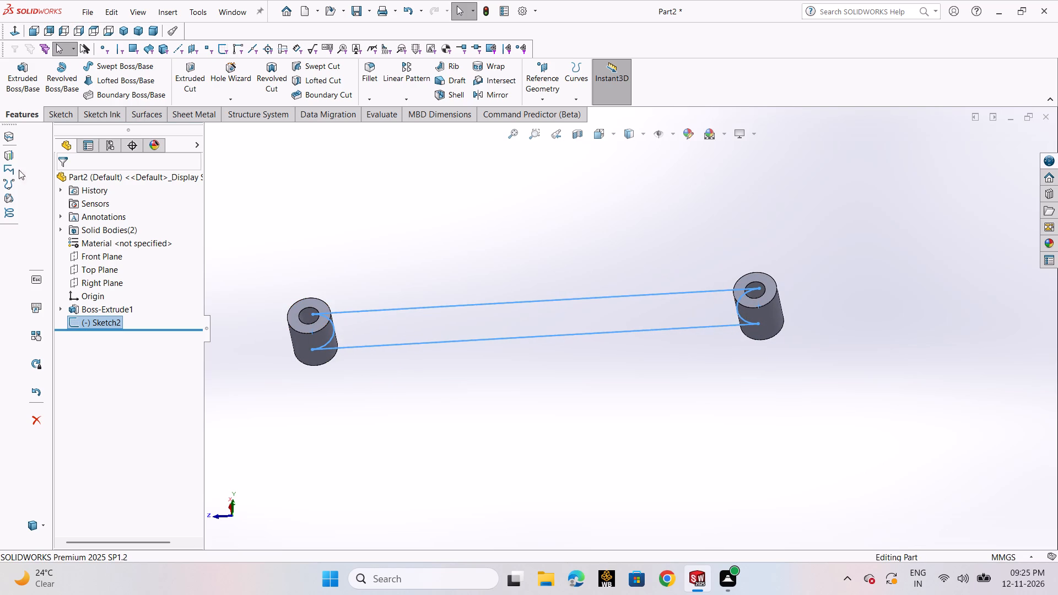
click(9, 88)
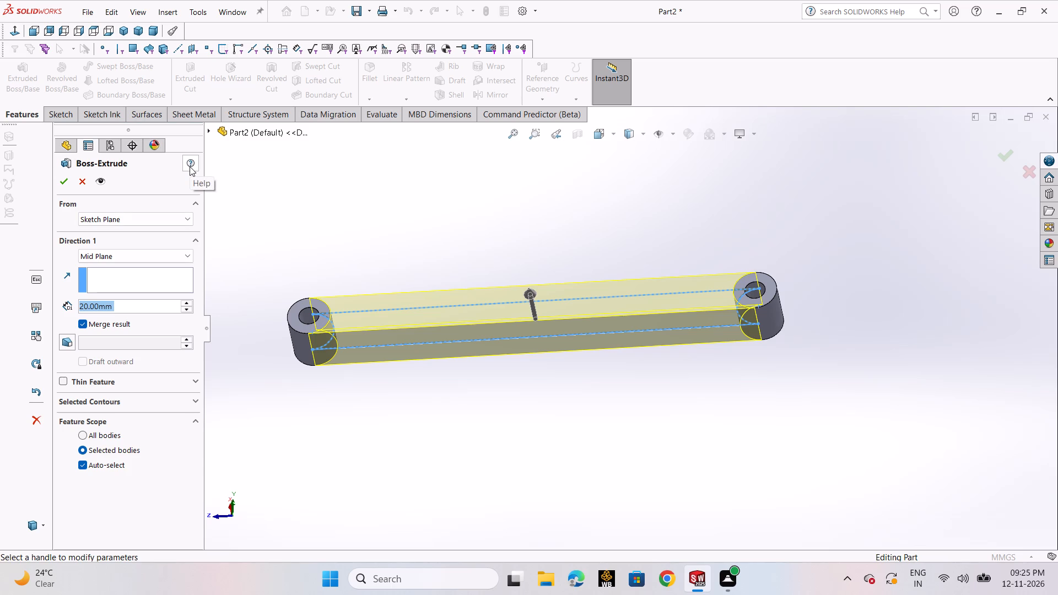
text(12)
text(+25)
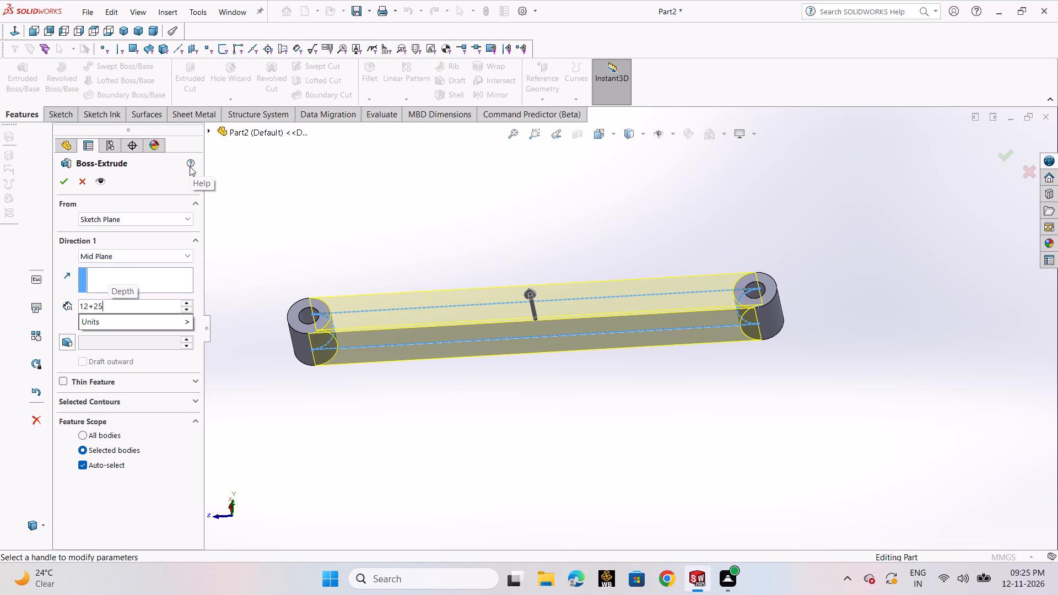
key(Return)
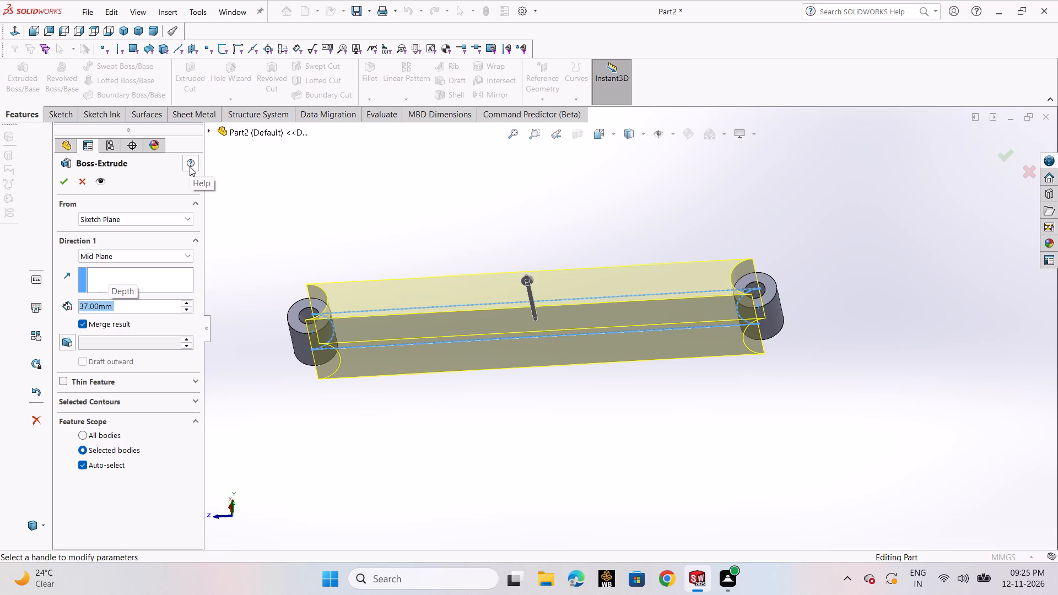
text(12+2.5)
key(Return)
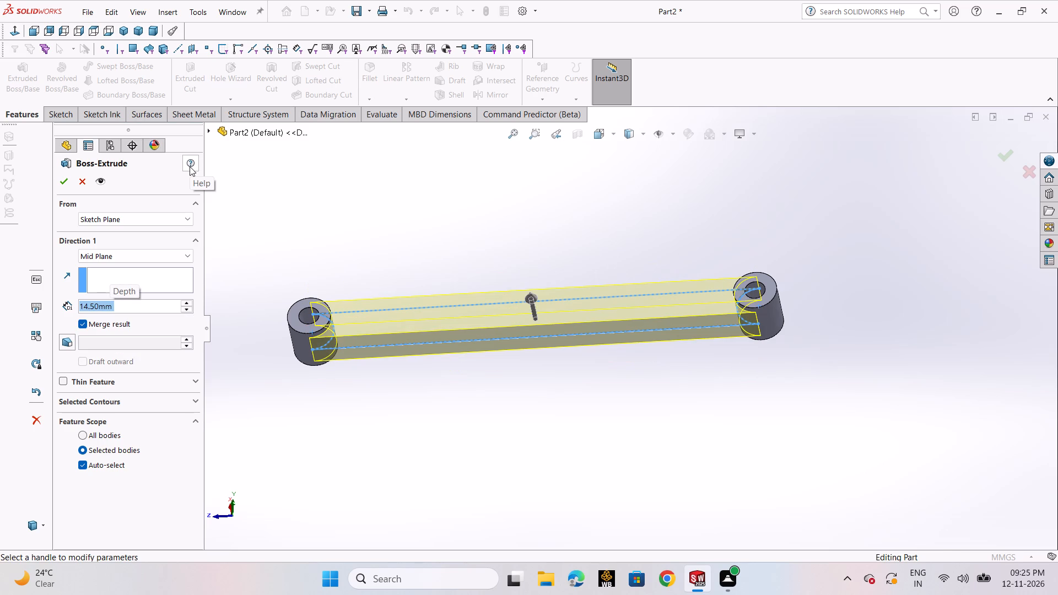
click(356, 226)
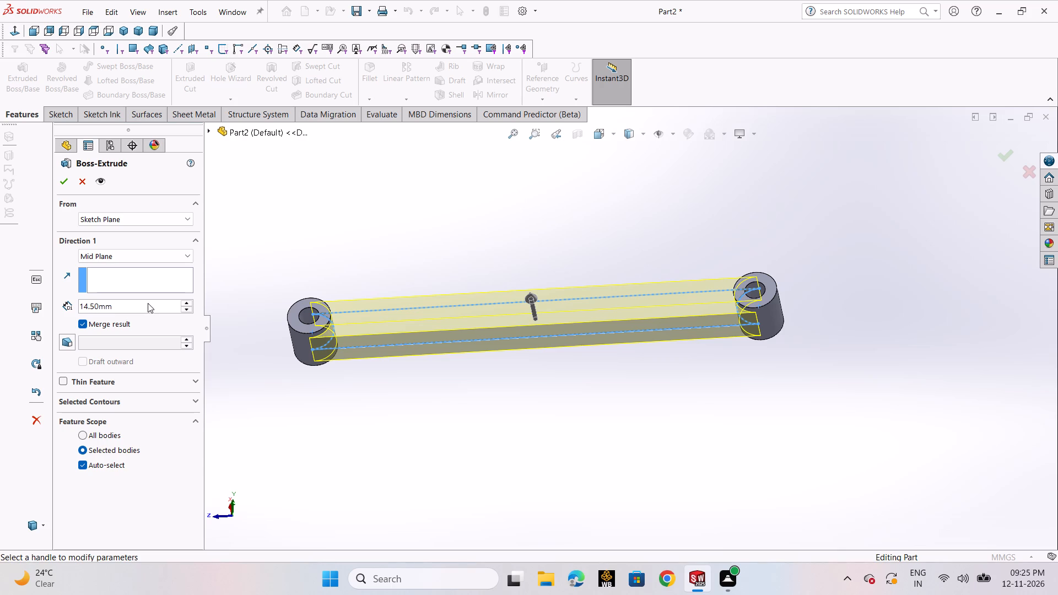
Set the bar's extrusion depth to 12 mm and complete the Mid Plane boss merged with both cylinders.
double_click(148, 302)
key(BackSpace)
key(BackSpace)
key(BackSpace)
key(BackSpace)
key(BackSpace)
key(BackSpace)
key(BackSpace)
key(BackSpace)
key(BackSpace)
key(BackSpace)
key(BackSpace)
key(BackSpace)
text(12)
key(Return)
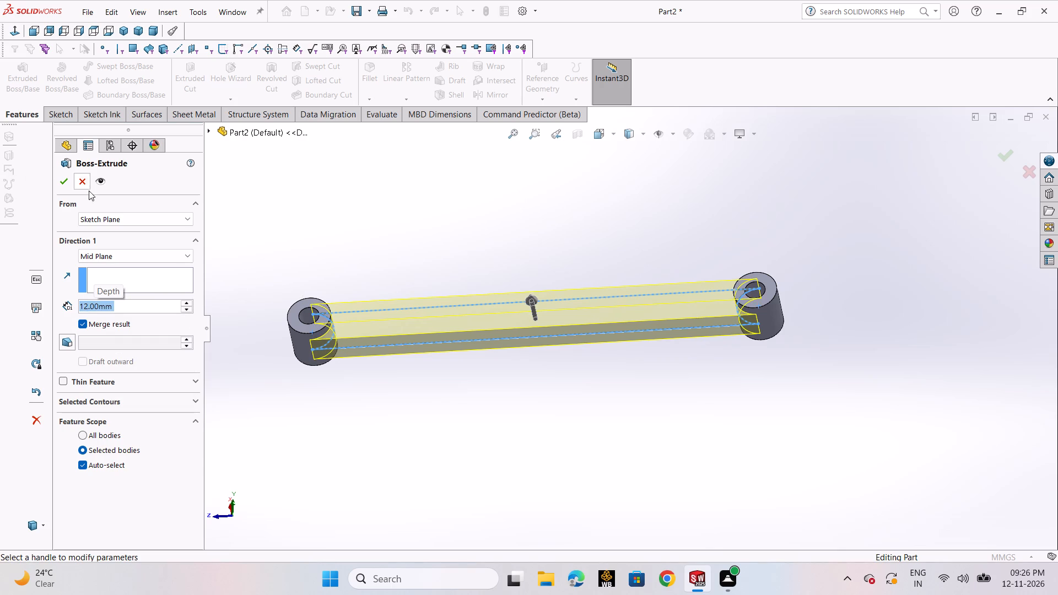
middle_drag(463, 392, 451, 306)
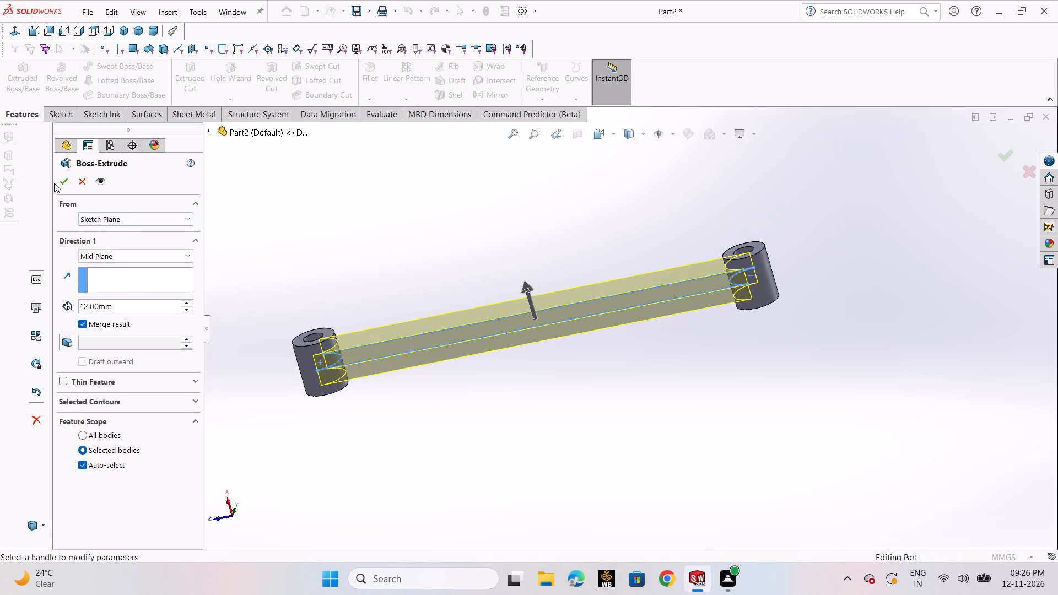
click(63, 182)
click(645, 486)
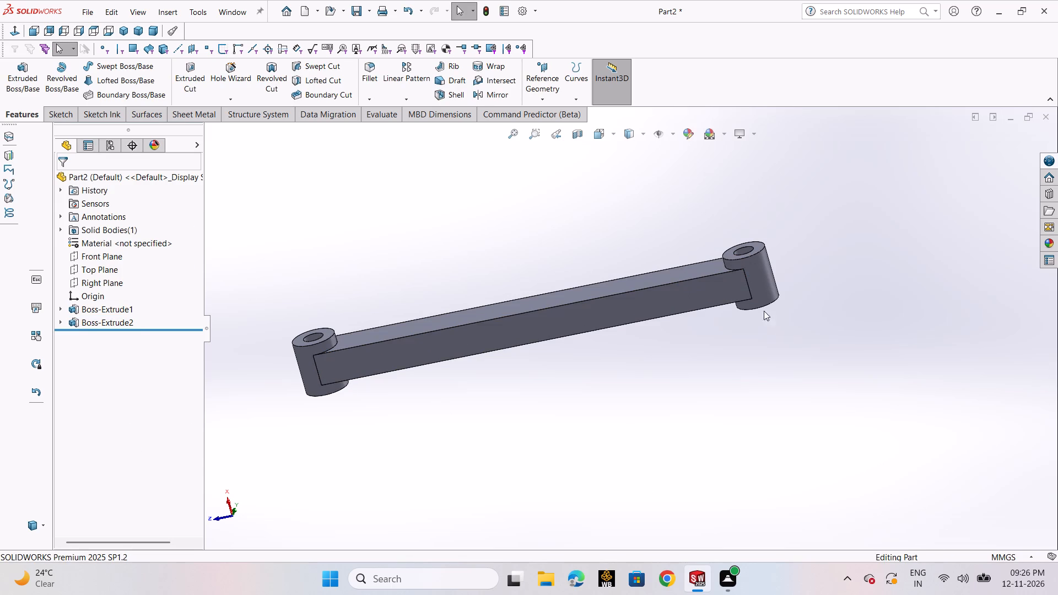
click(693, 293)
click(737, 353)
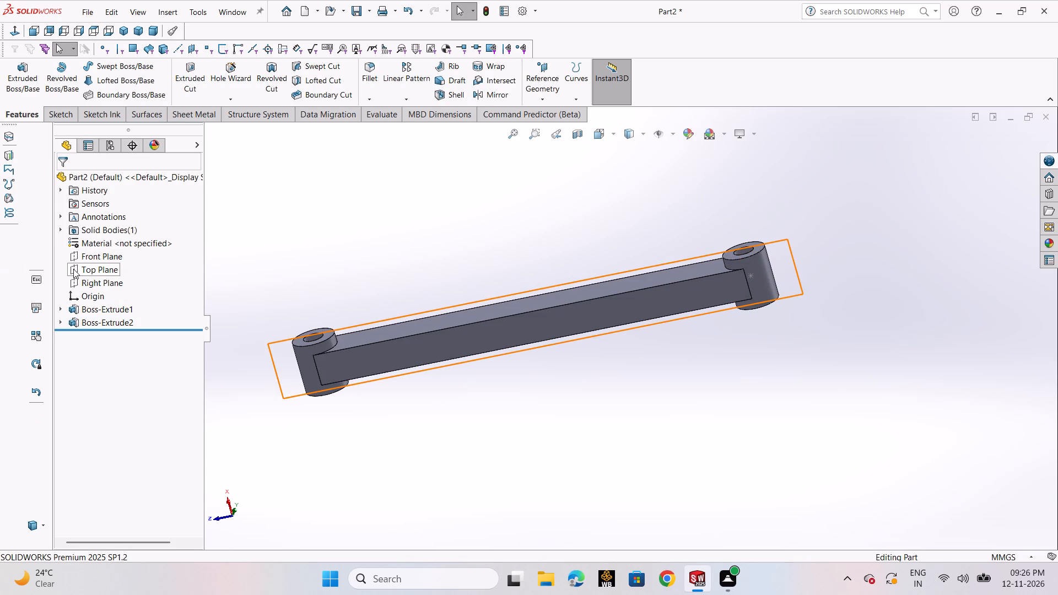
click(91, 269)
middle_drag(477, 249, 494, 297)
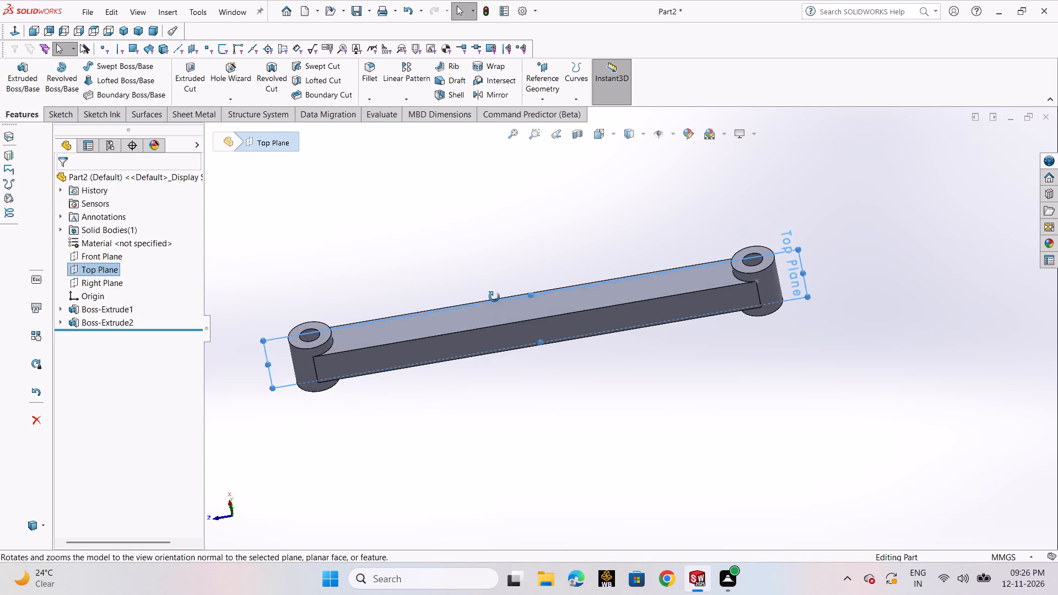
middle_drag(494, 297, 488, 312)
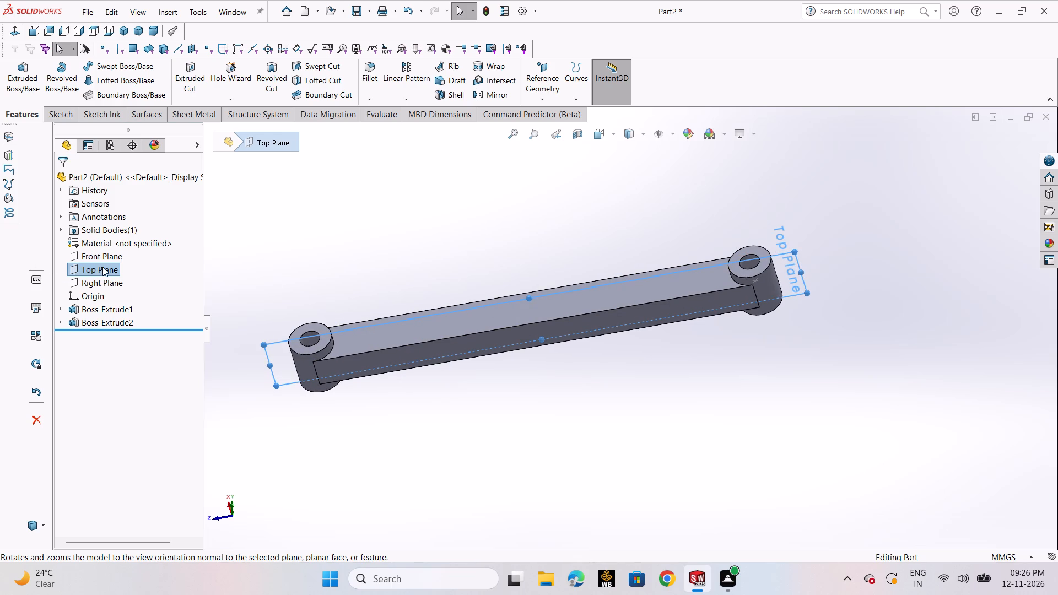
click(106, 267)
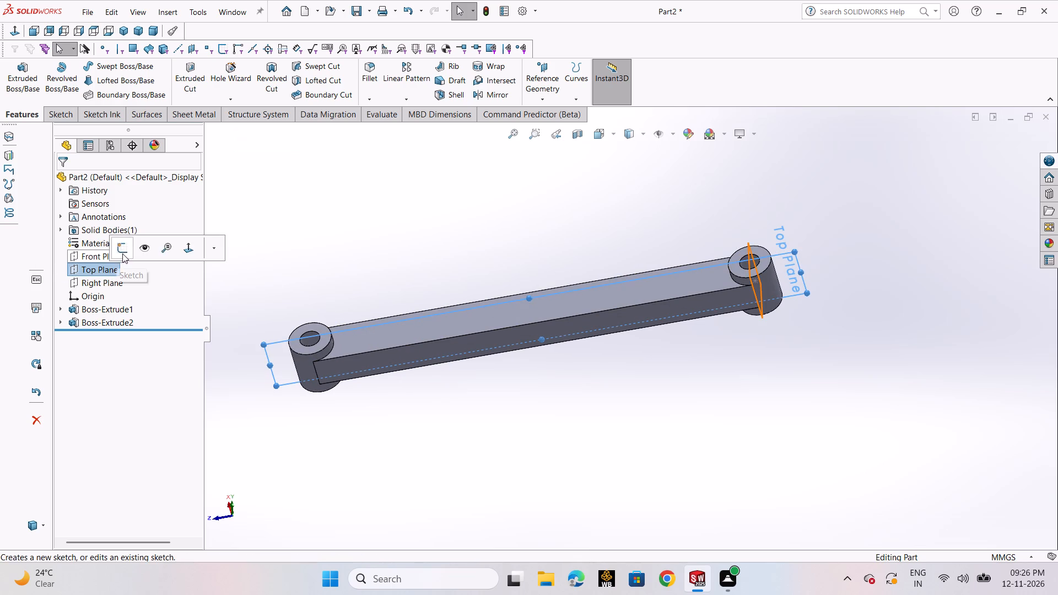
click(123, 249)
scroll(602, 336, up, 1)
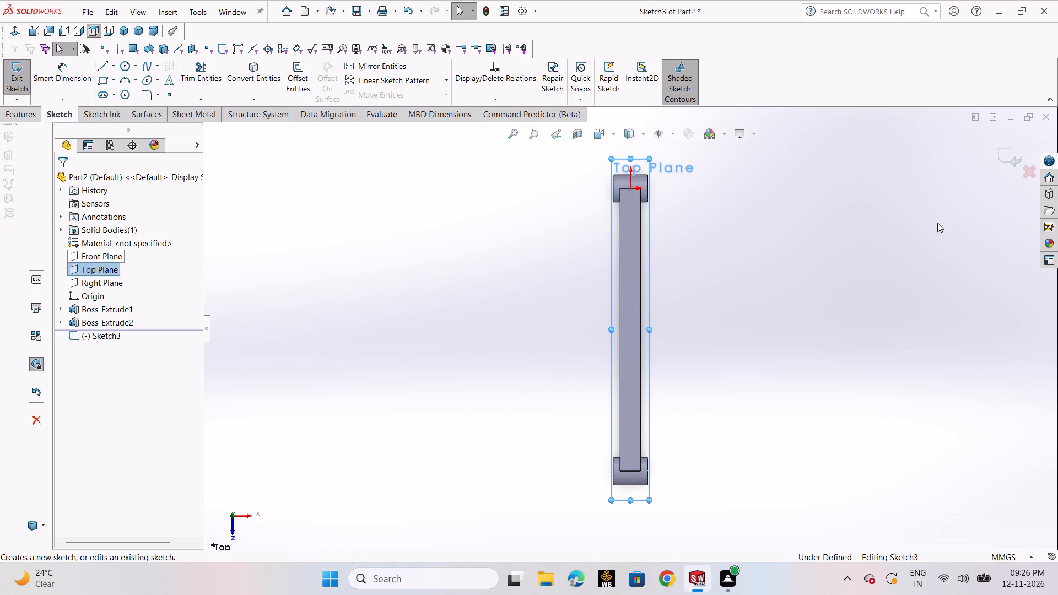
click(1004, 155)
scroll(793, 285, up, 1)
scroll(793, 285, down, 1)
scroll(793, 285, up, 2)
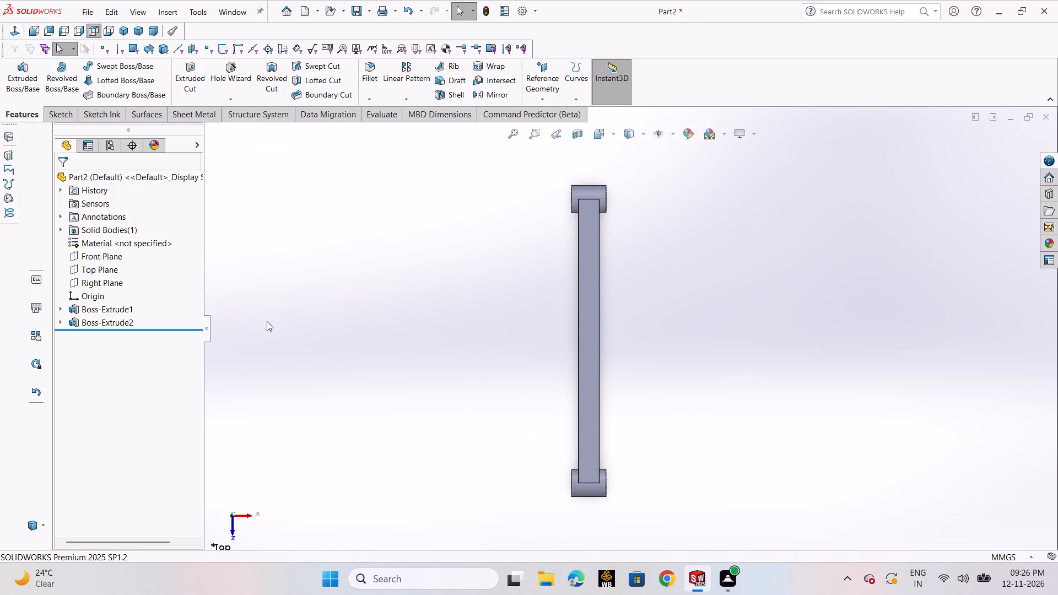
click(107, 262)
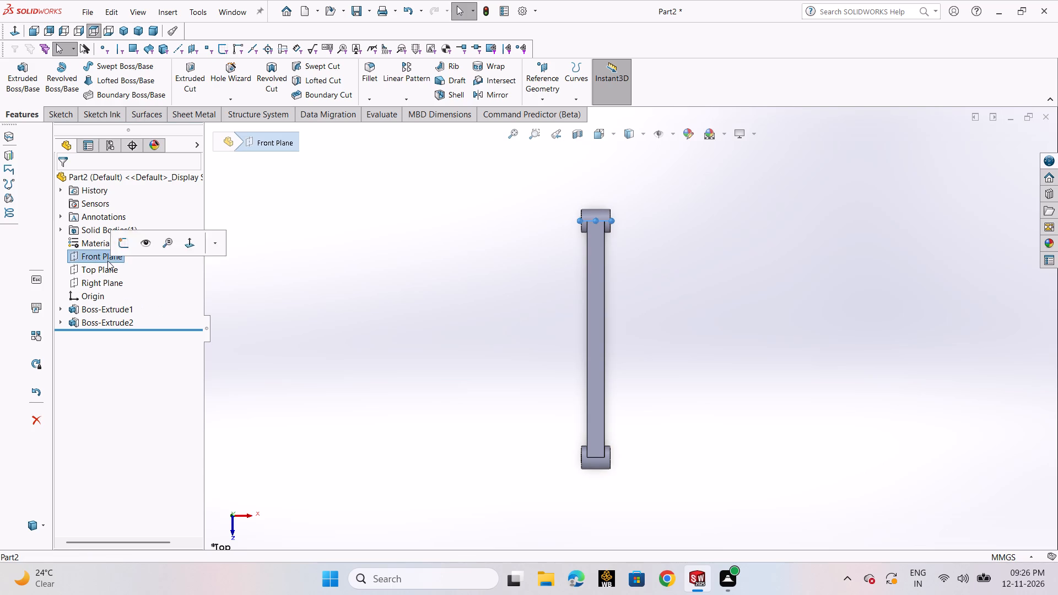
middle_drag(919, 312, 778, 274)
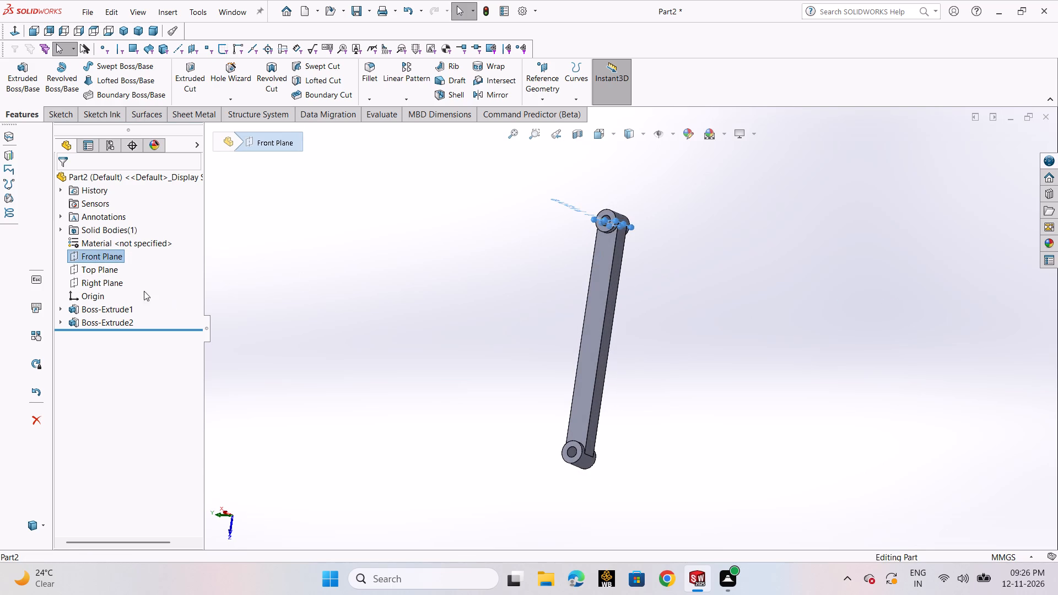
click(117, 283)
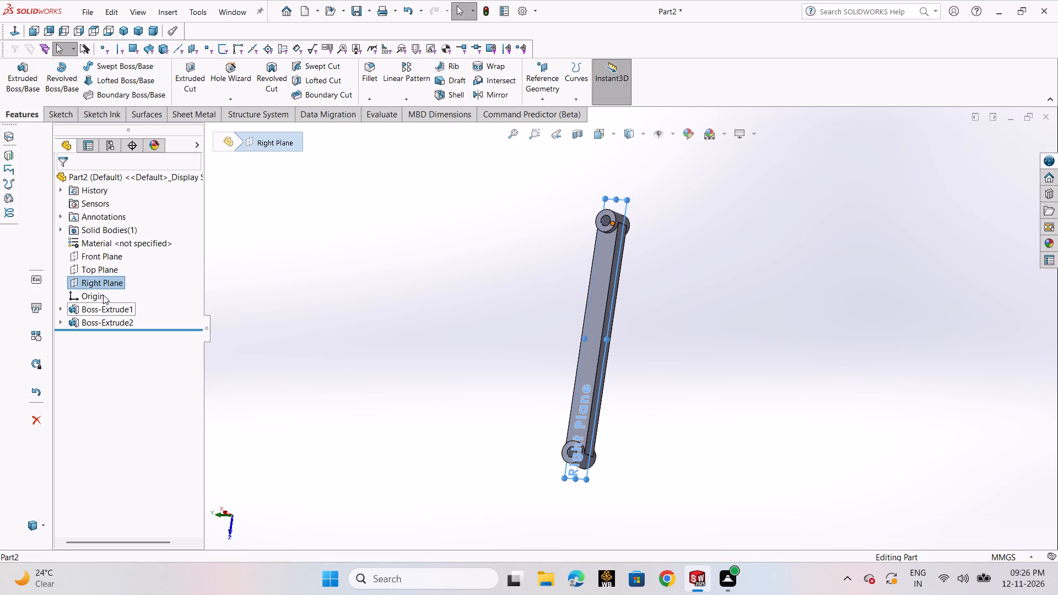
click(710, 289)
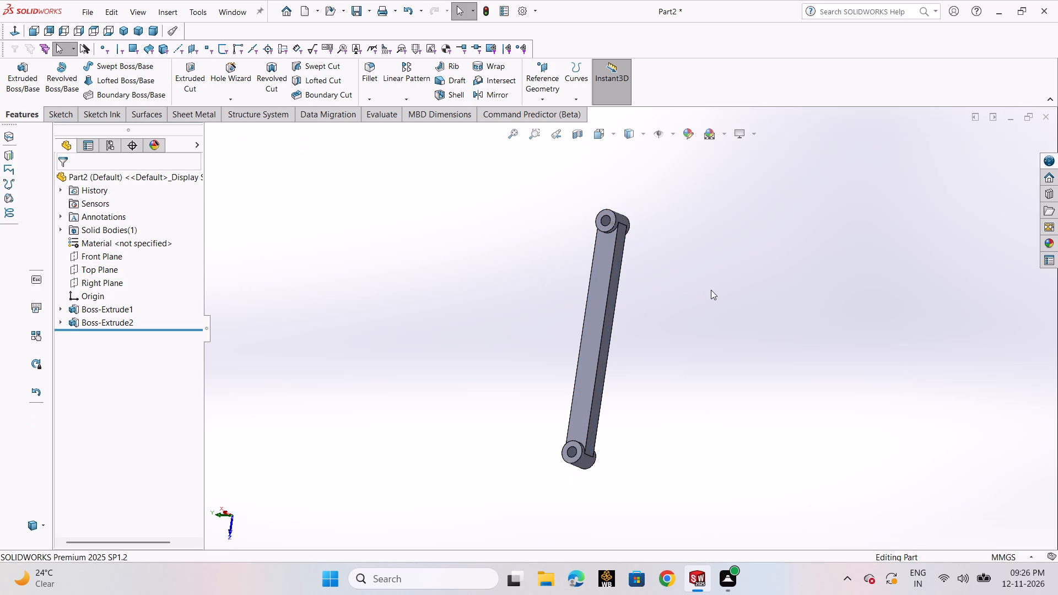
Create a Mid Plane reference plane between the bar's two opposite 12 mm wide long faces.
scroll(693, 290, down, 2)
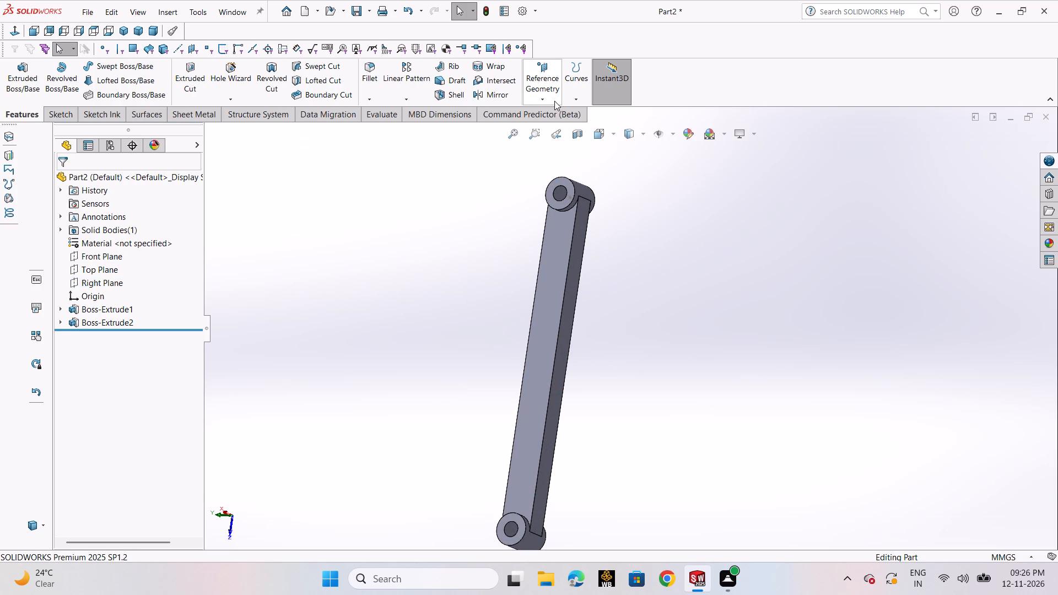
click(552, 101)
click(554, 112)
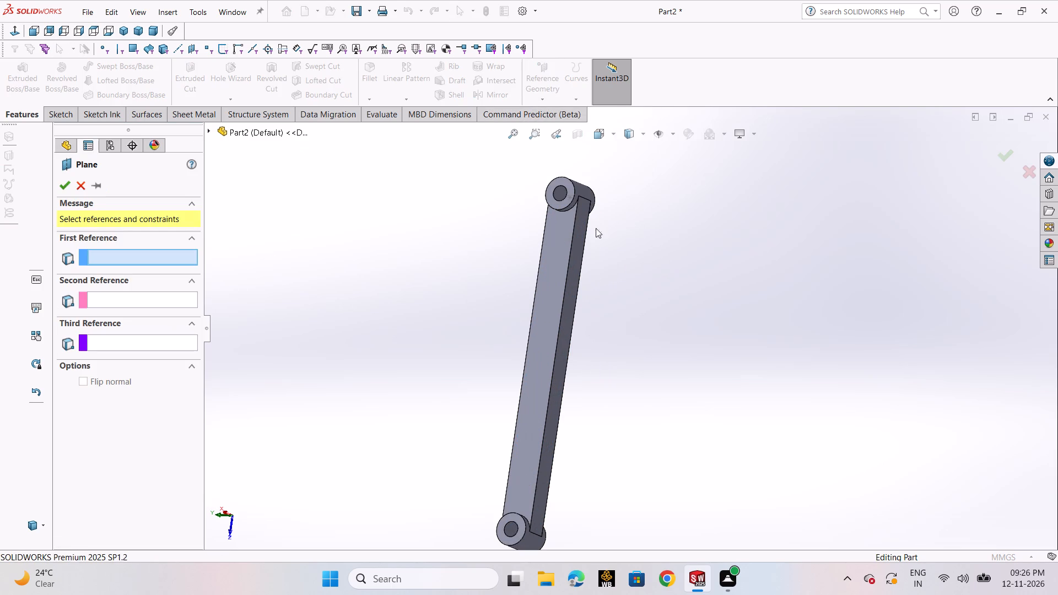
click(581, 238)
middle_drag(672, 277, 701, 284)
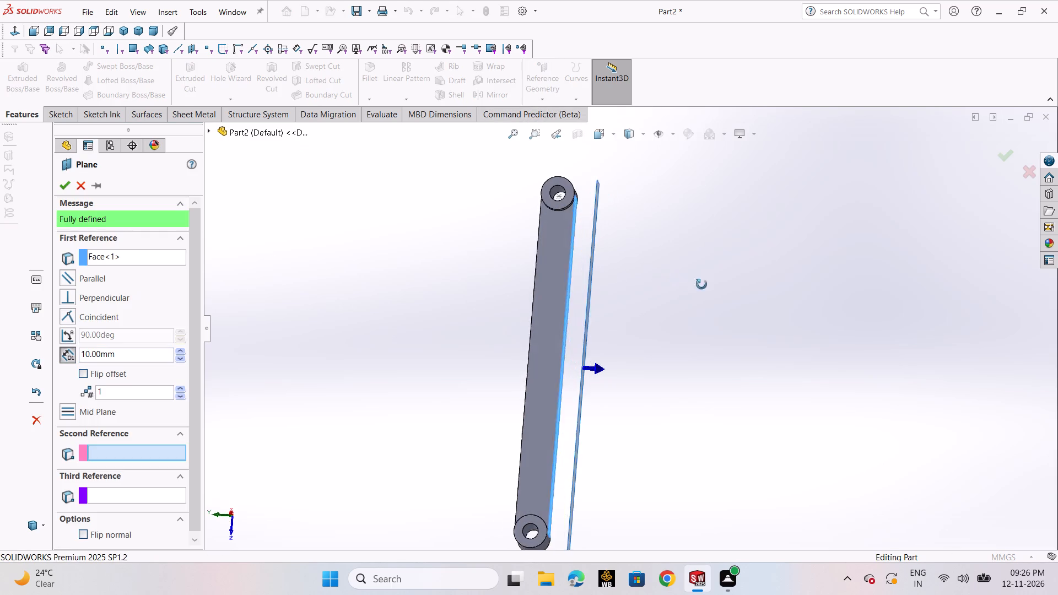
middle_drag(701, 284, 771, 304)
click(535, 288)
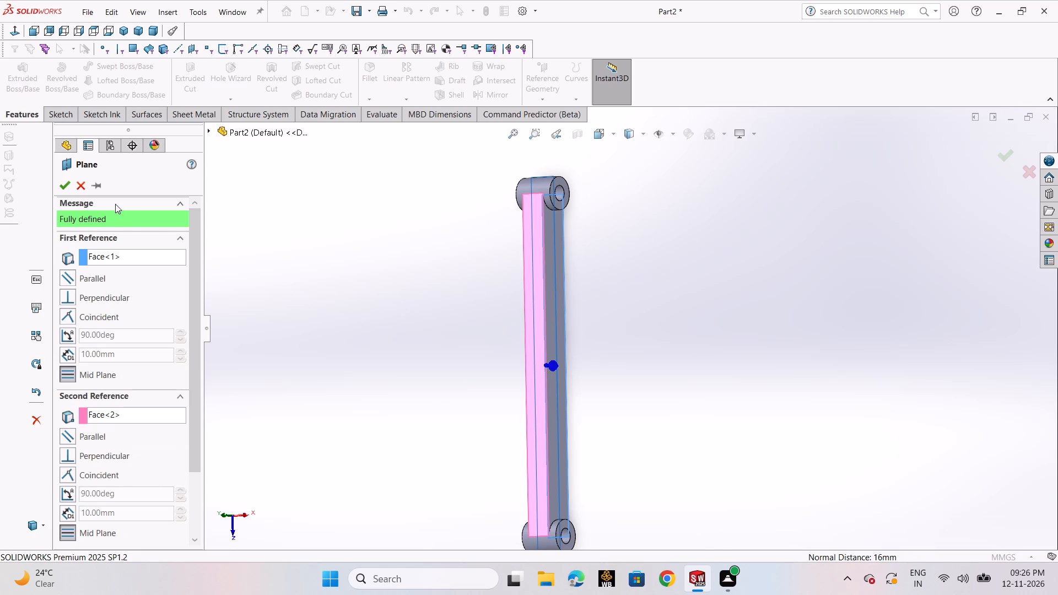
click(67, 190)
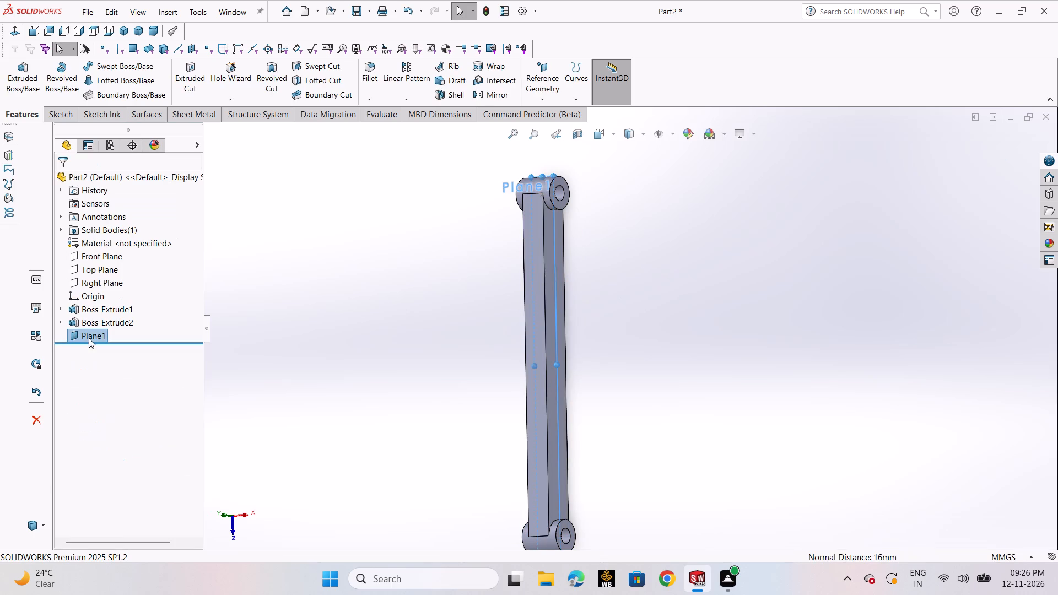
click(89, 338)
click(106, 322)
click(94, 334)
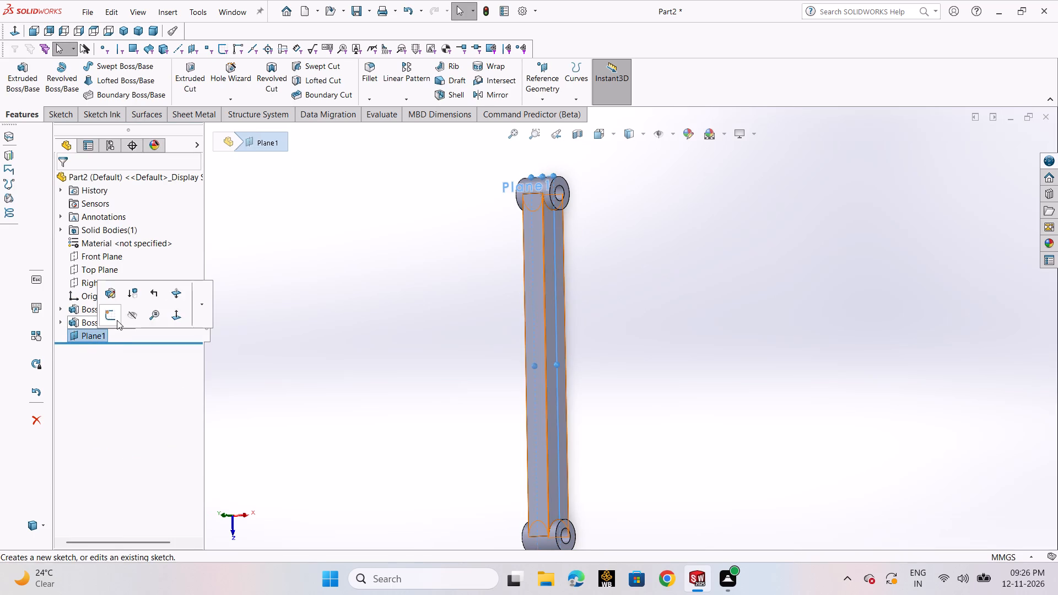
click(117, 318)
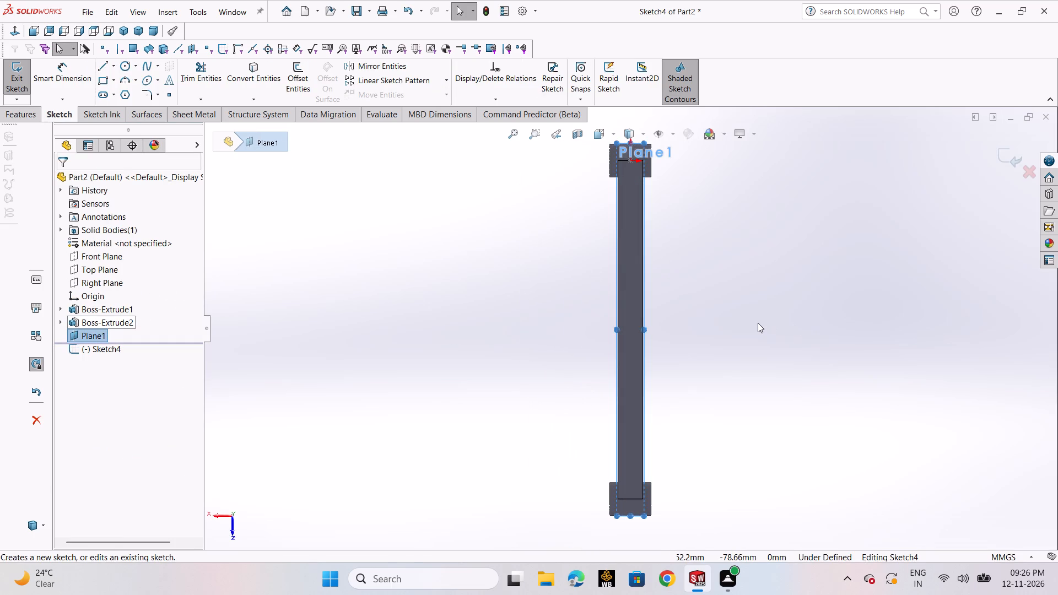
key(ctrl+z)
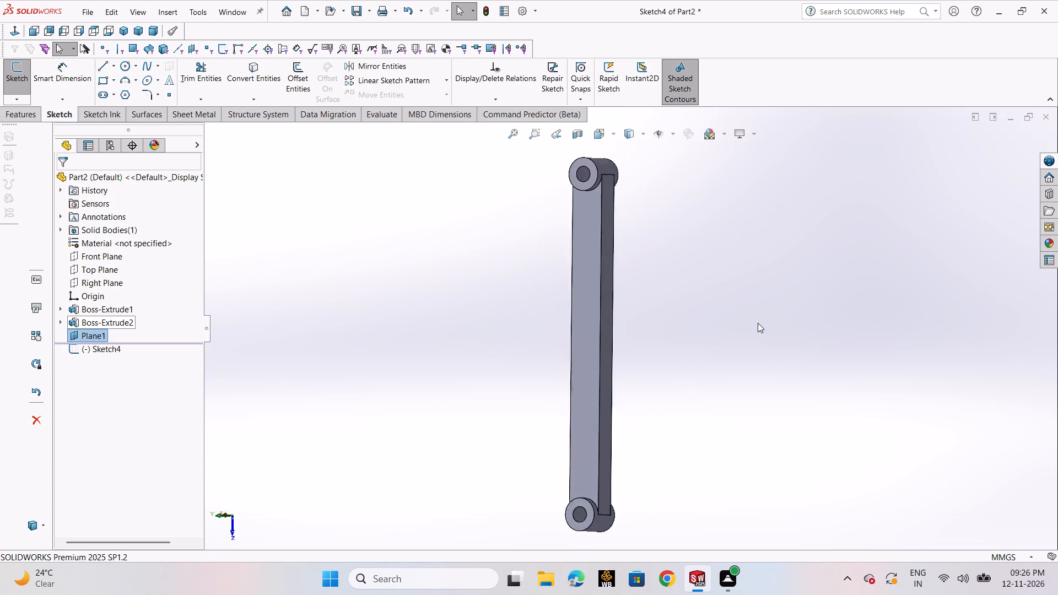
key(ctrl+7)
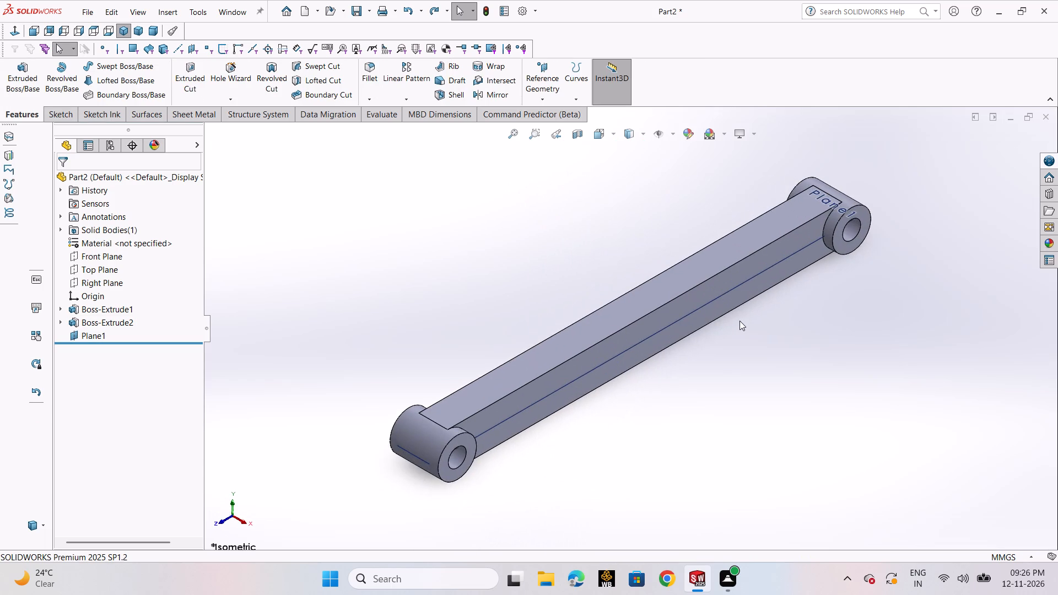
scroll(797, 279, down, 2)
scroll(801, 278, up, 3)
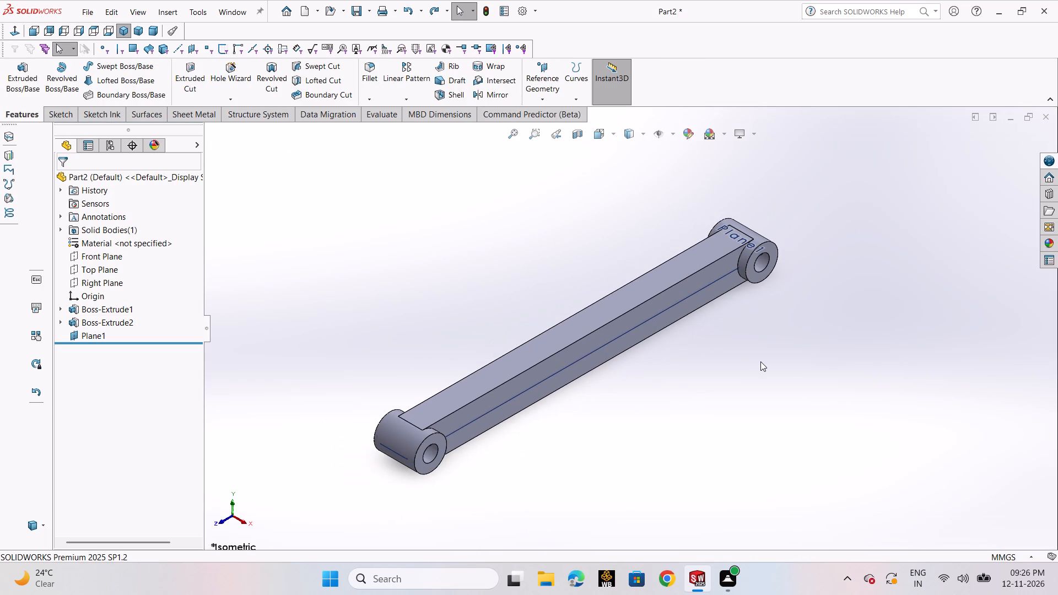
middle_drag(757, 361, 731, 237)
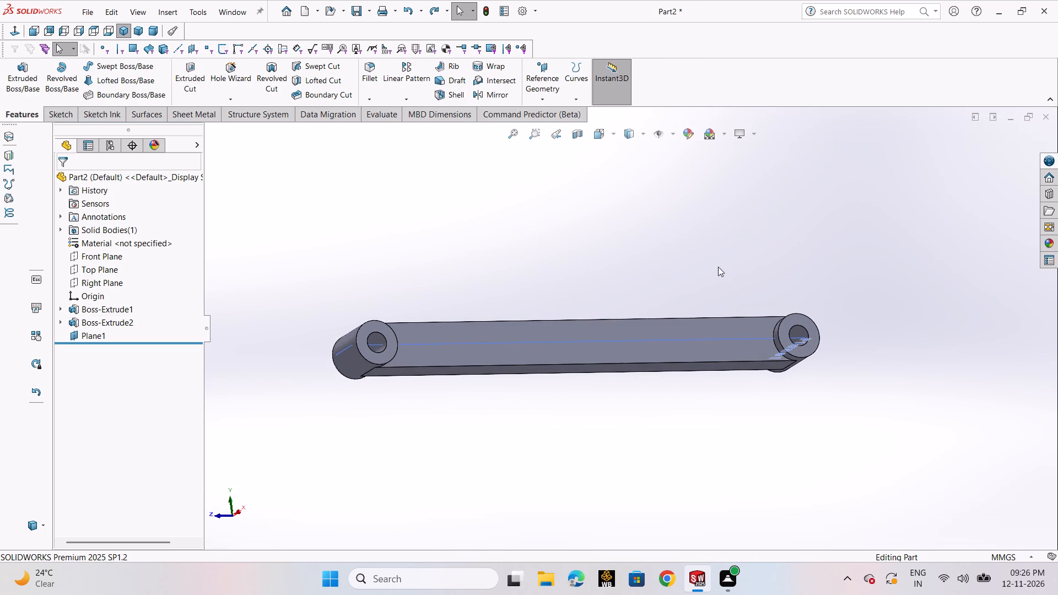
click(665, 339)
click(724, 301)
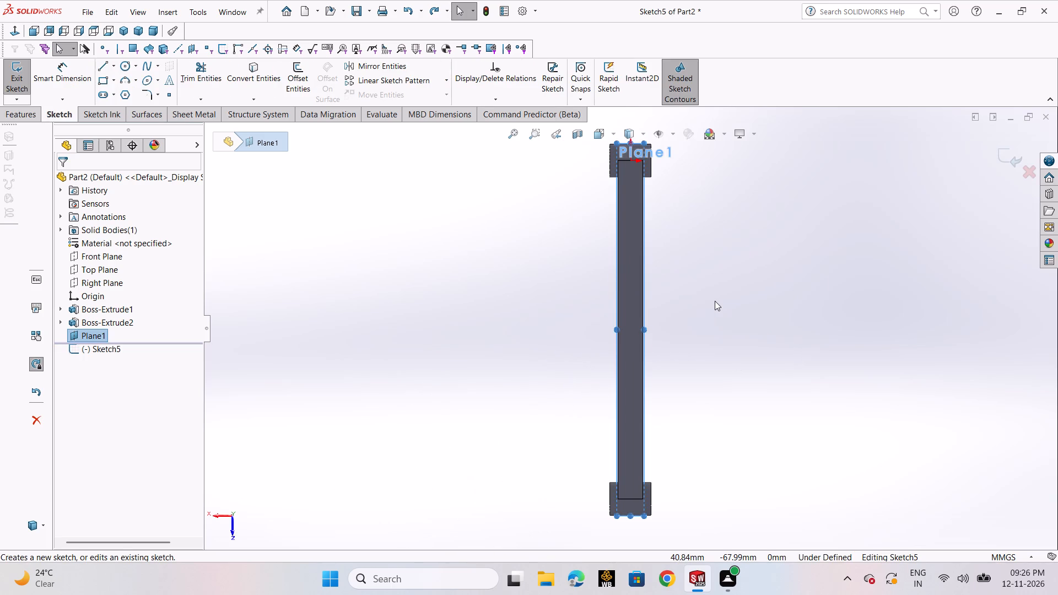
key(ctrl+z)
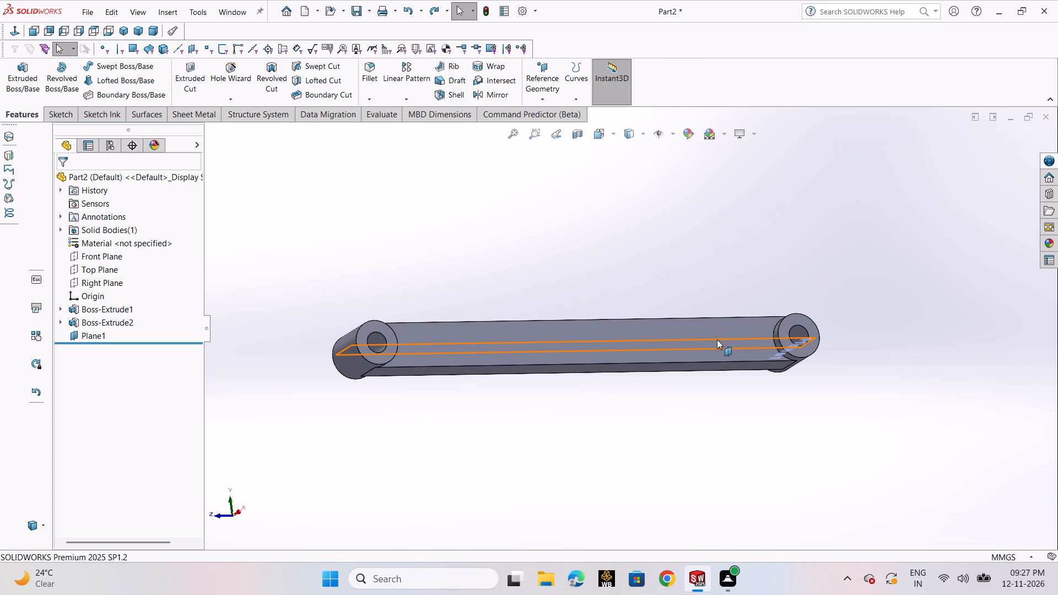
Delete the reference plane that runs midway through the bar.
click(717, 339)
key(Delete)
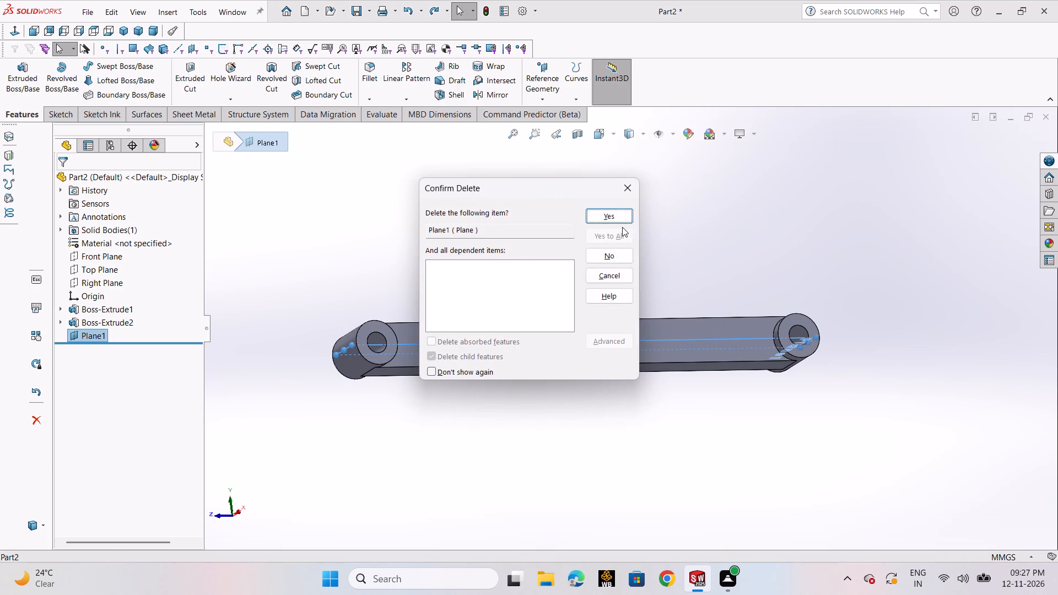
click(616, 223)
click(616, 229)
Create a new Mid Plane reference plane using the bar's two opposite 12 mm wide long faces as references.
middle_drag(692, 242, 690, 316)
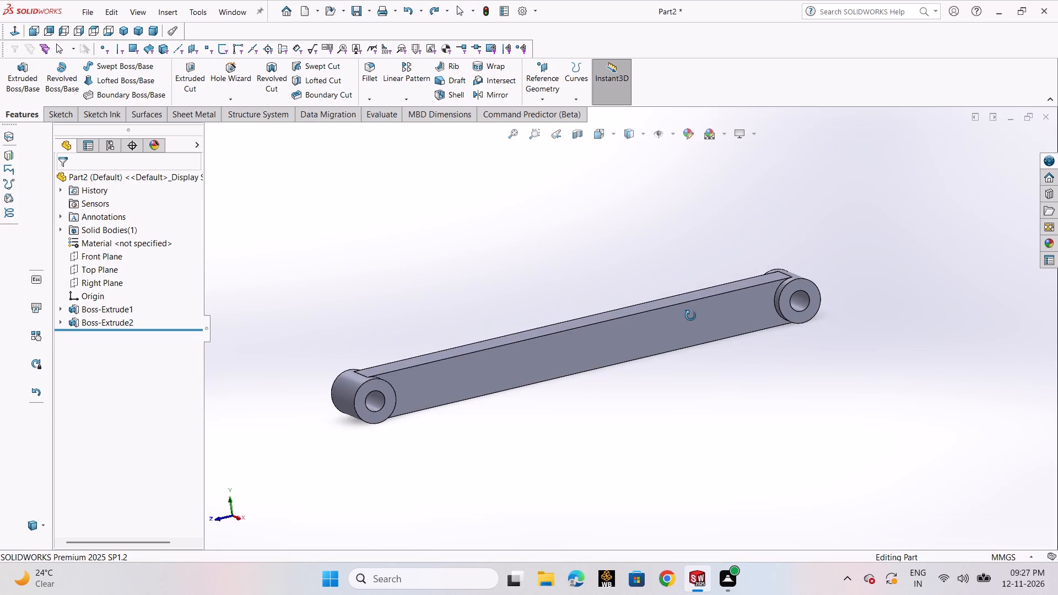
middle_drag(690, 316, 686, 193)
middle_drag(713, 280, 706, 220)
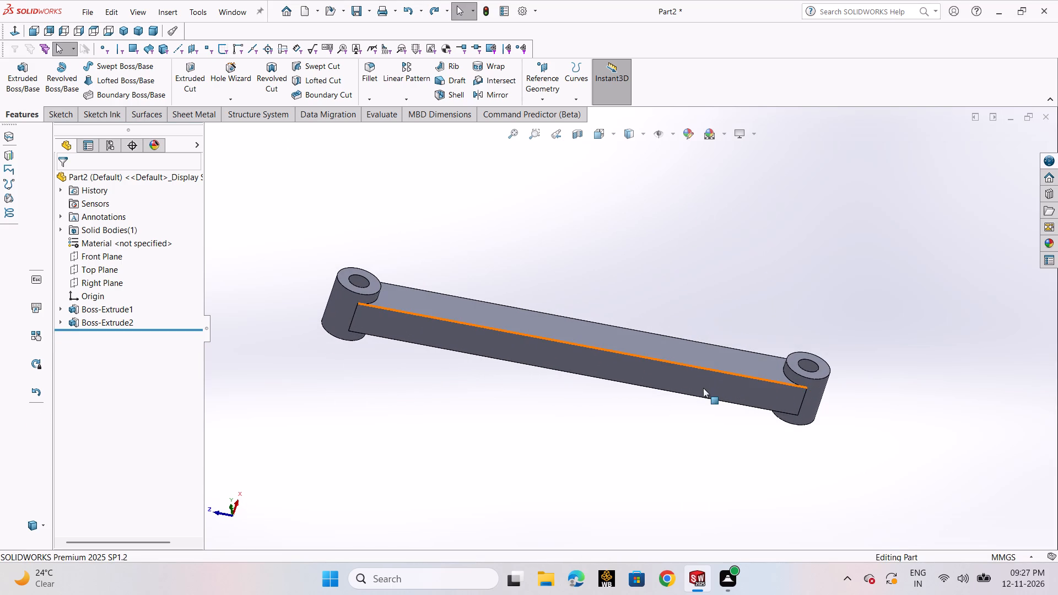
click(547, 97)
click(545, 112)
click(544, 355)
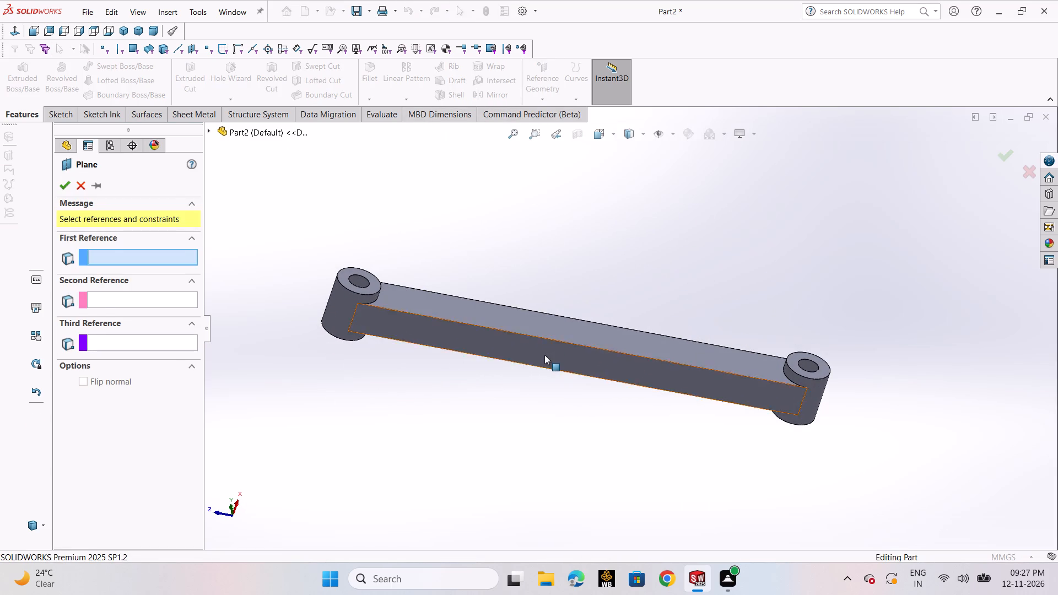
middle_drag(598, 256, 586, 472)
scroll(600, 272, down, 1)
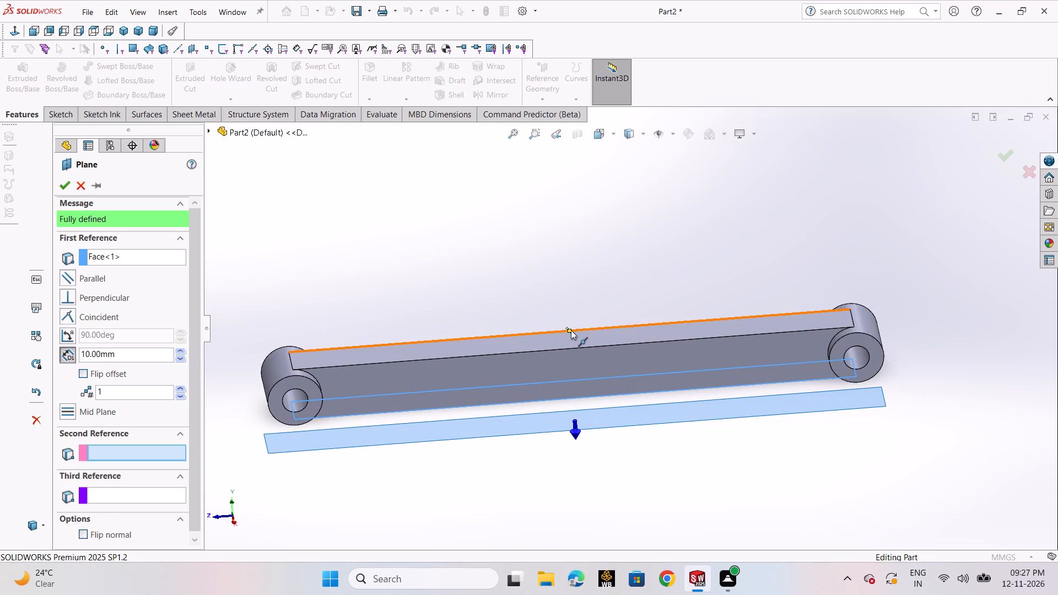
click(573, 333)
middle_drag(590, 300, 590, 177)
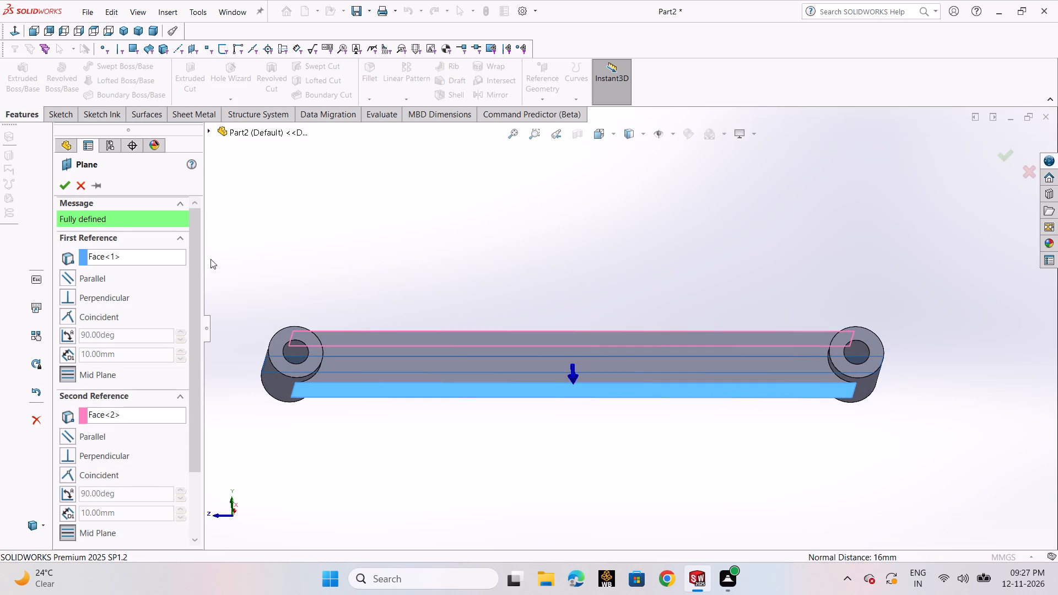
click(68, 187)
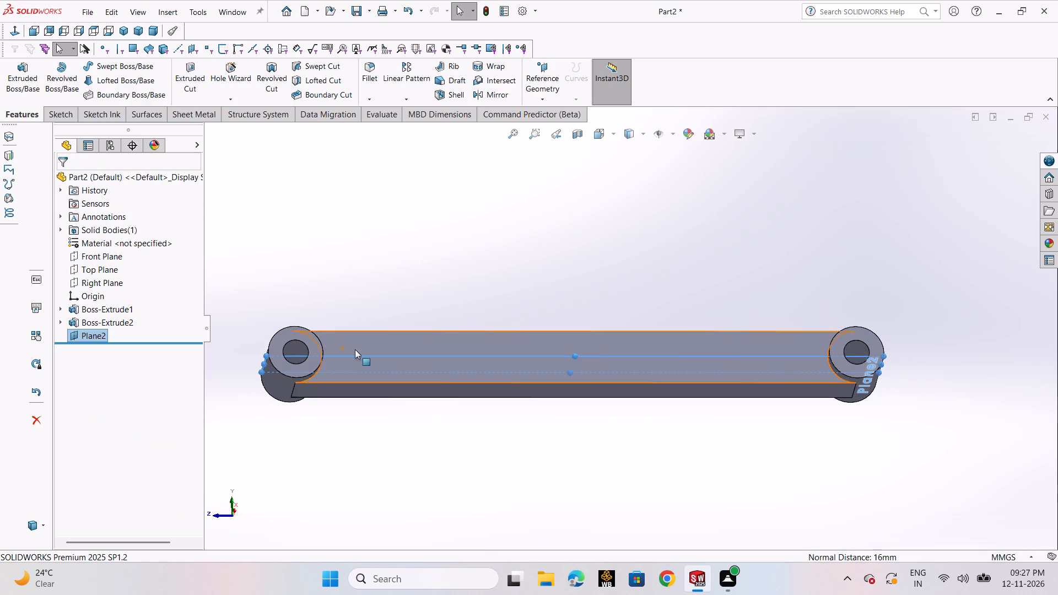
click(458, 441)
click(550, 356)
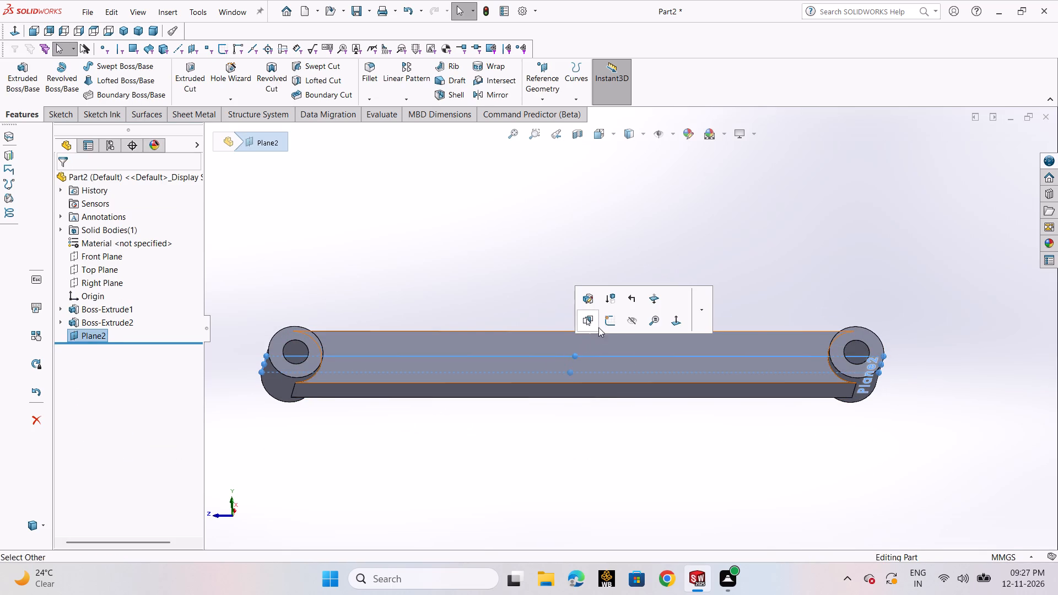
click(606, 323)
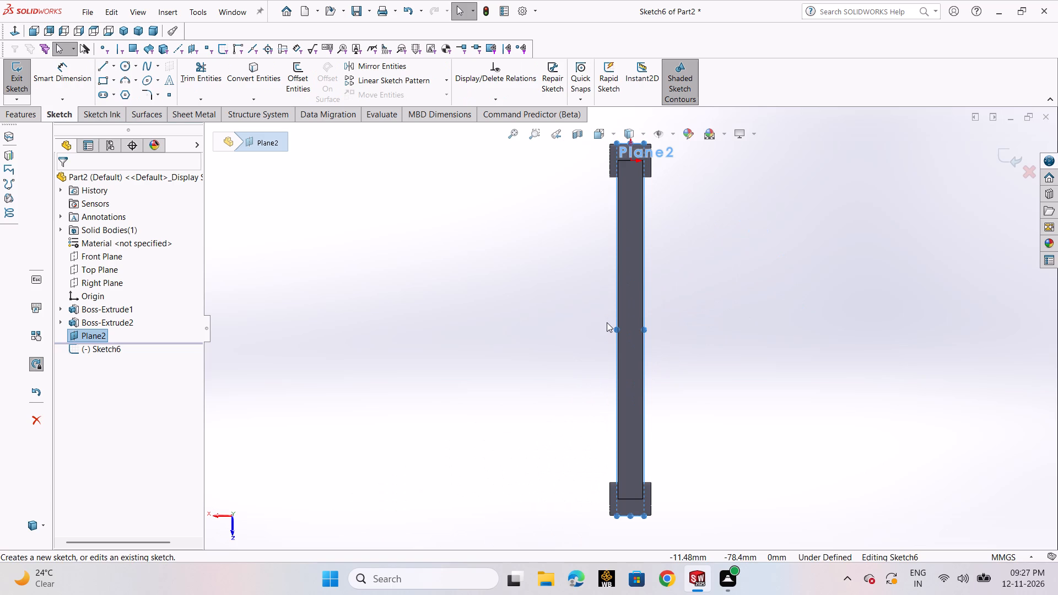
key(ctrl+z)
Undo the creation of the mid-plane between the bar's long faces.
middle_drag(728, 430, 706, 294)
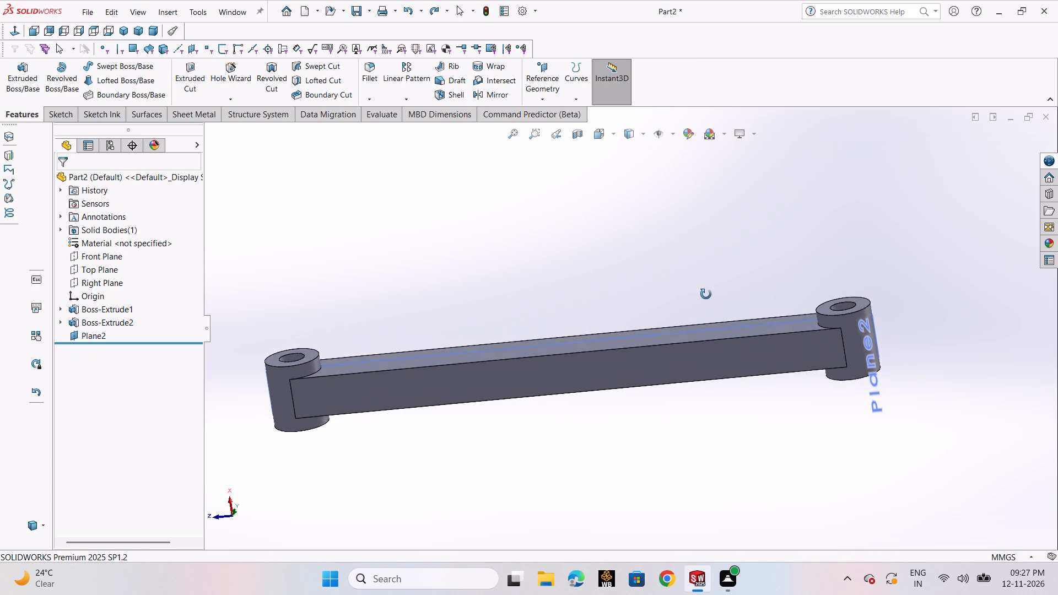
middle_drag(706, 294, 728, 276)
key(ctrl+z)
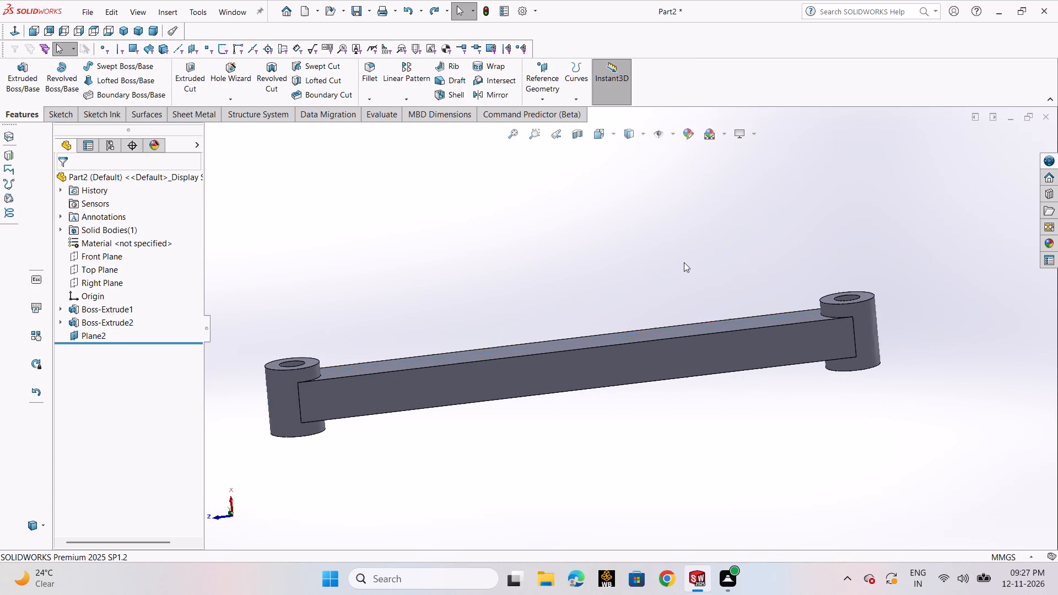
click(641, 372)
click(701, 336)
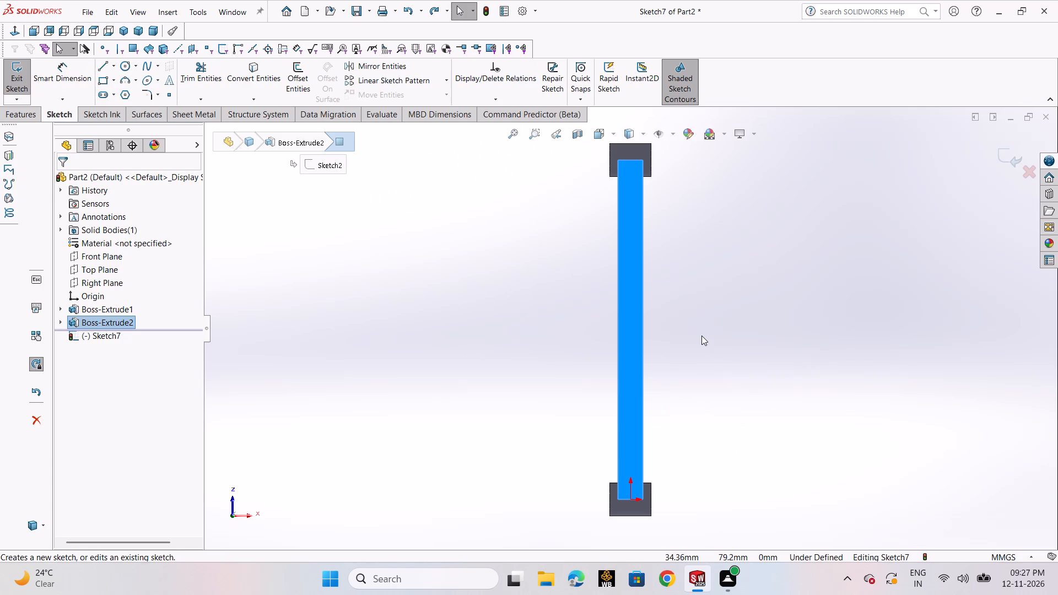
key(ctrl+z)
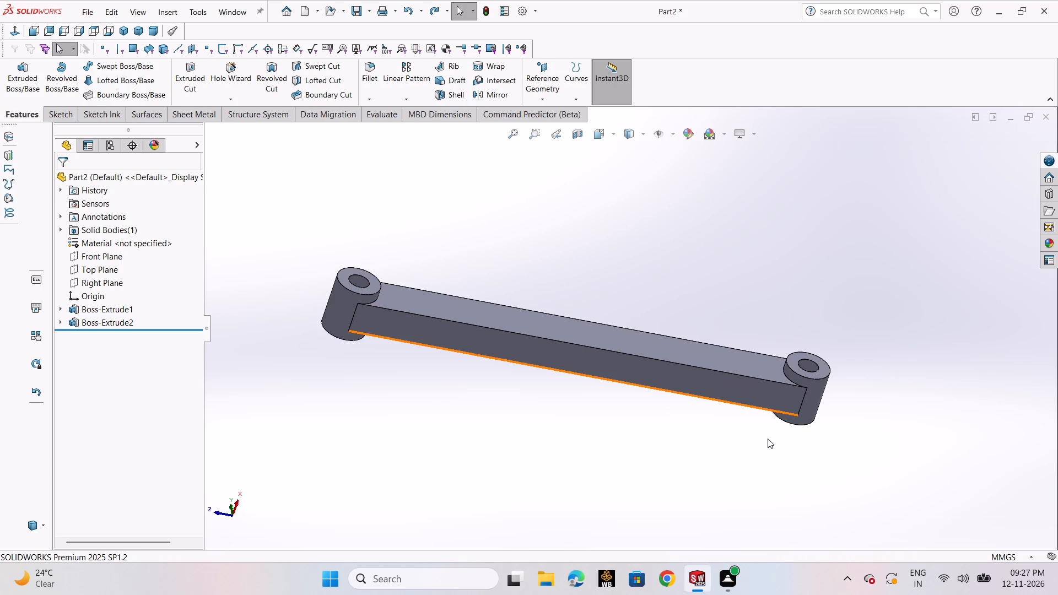
Start a new sketch on the Top Plane.
middle_drag(768, 441, 753, 360)
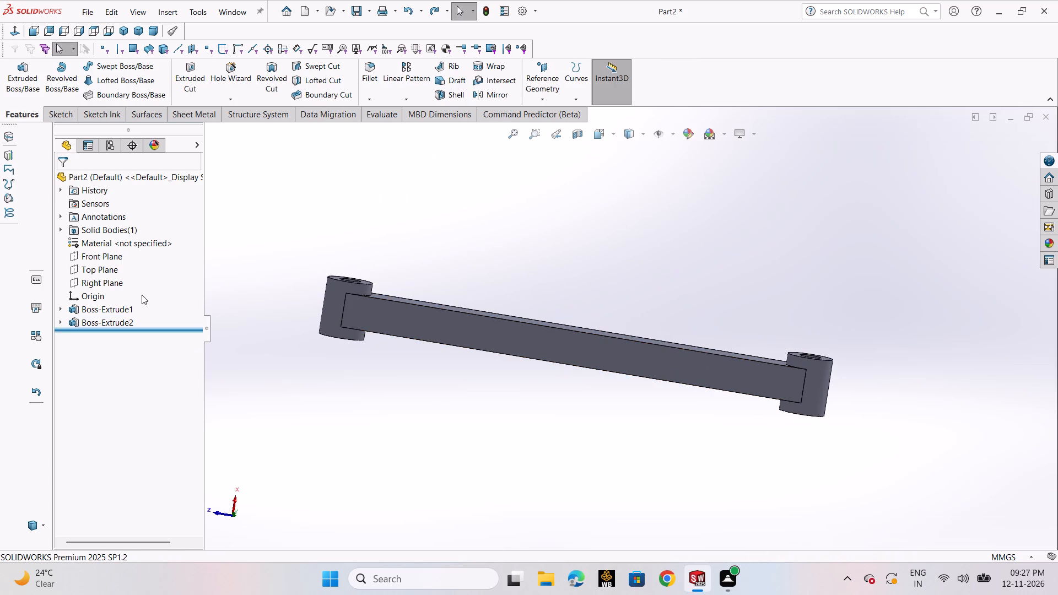
click(109, 283)
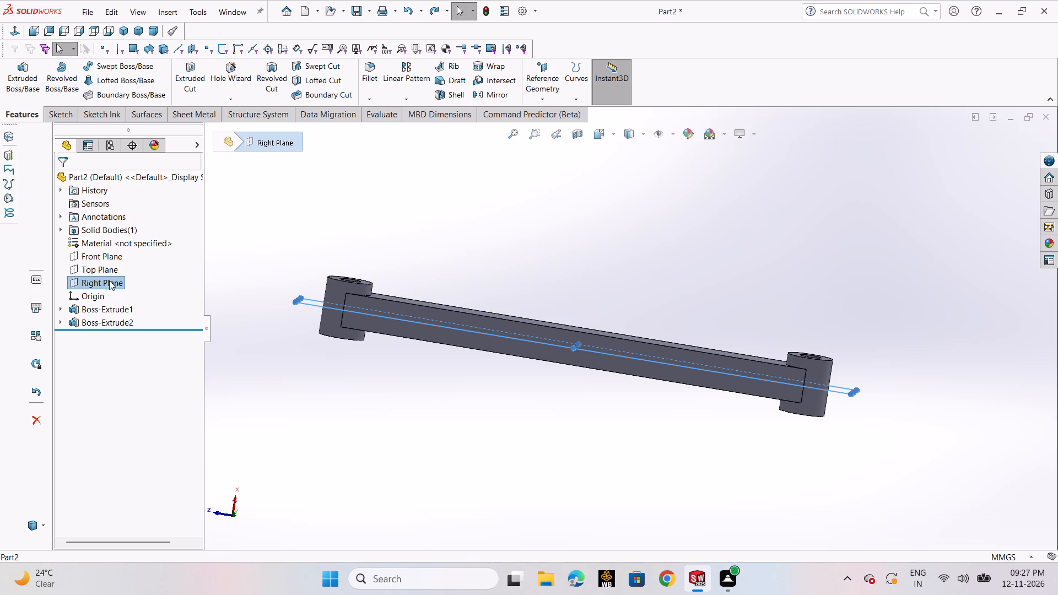
click(98, 275)
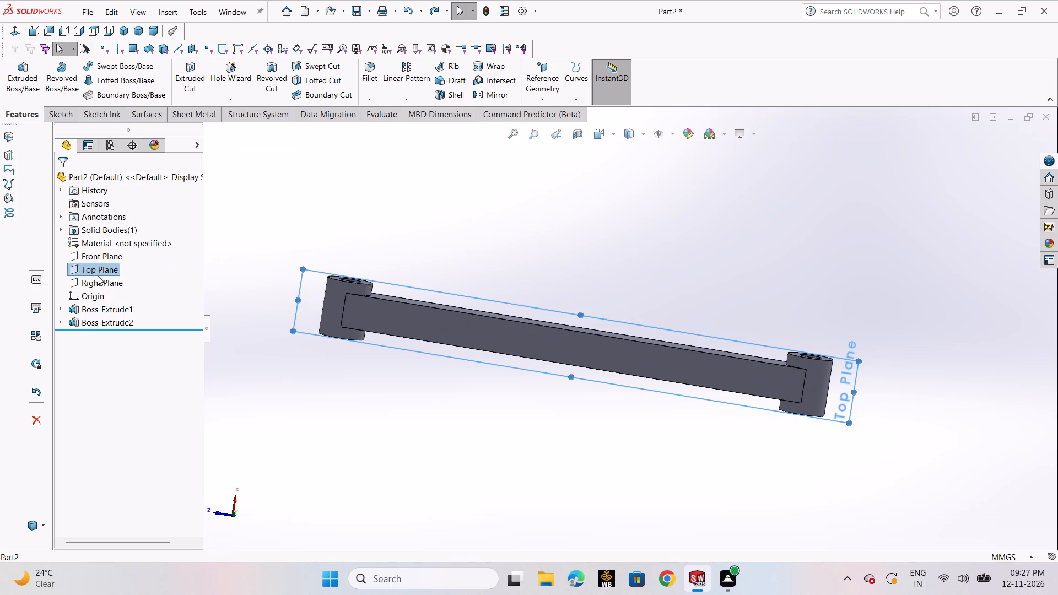
click(112, 262)
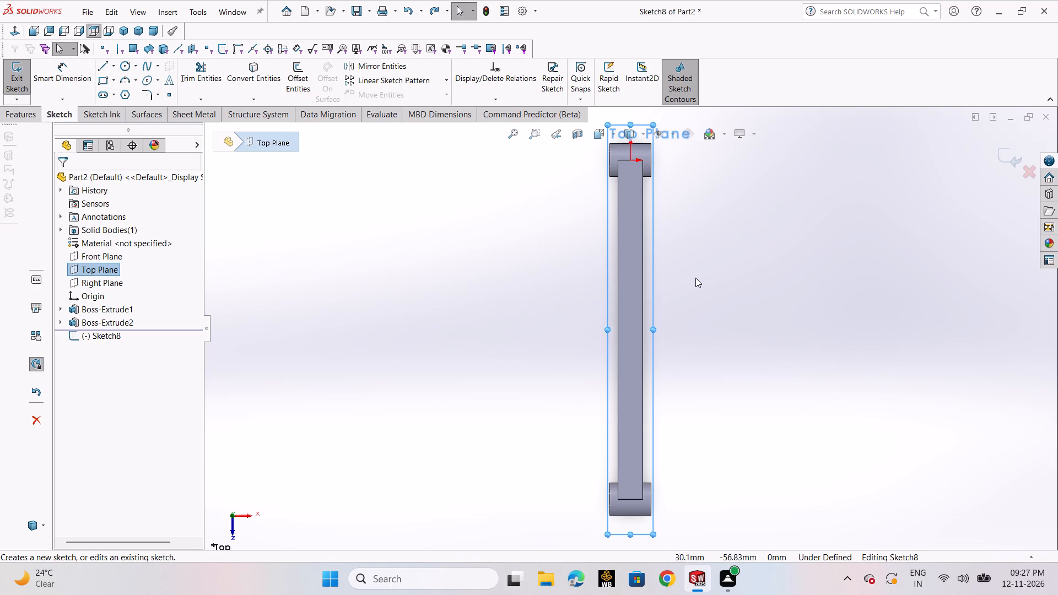
Sketch a horizontal construction line about 20 mm long from the origin outward past the boss's flat end.
scroll(701, 278, up, 3)
scroll(695, 291, down, 1)
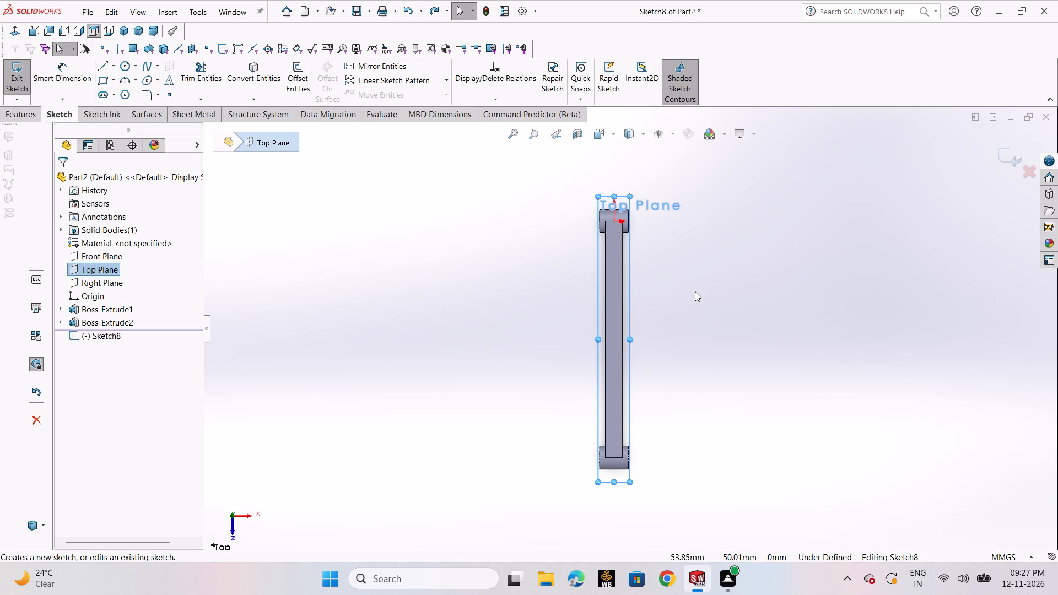
scroll(607, 226, down, 7)
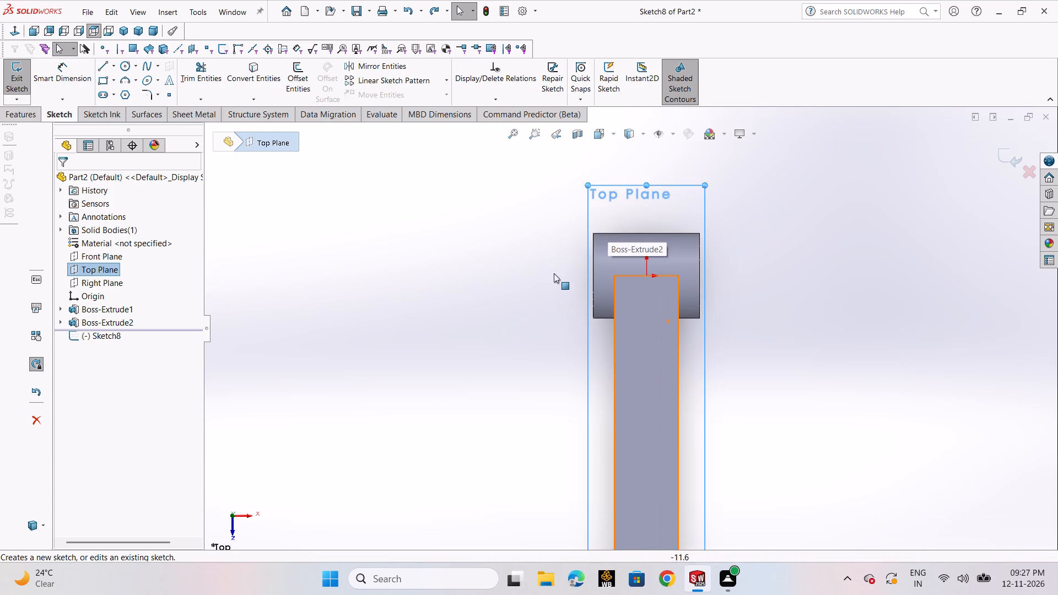
click(483, 295)
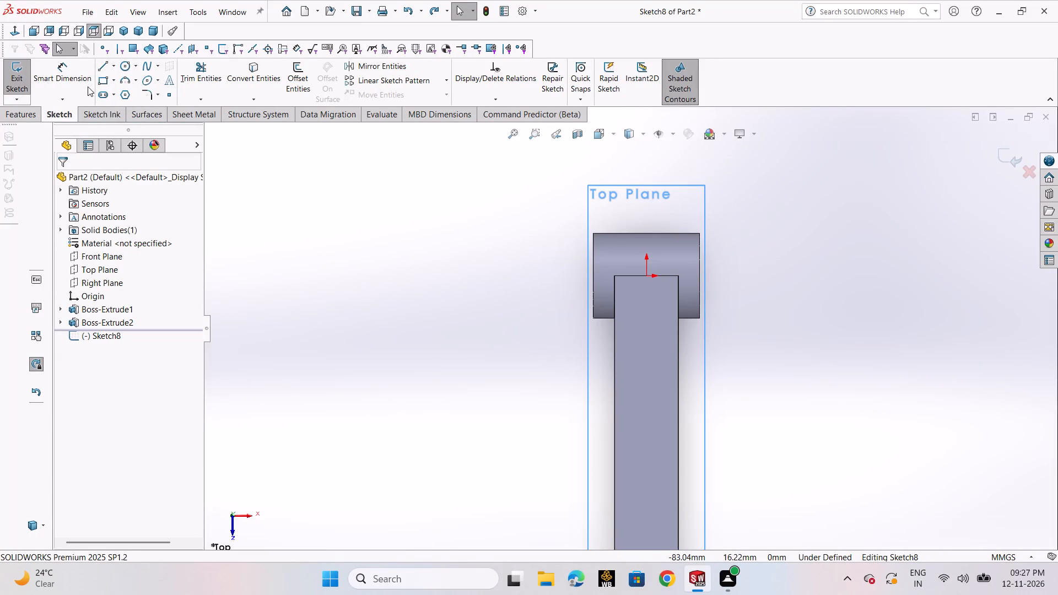
click(112, 69)
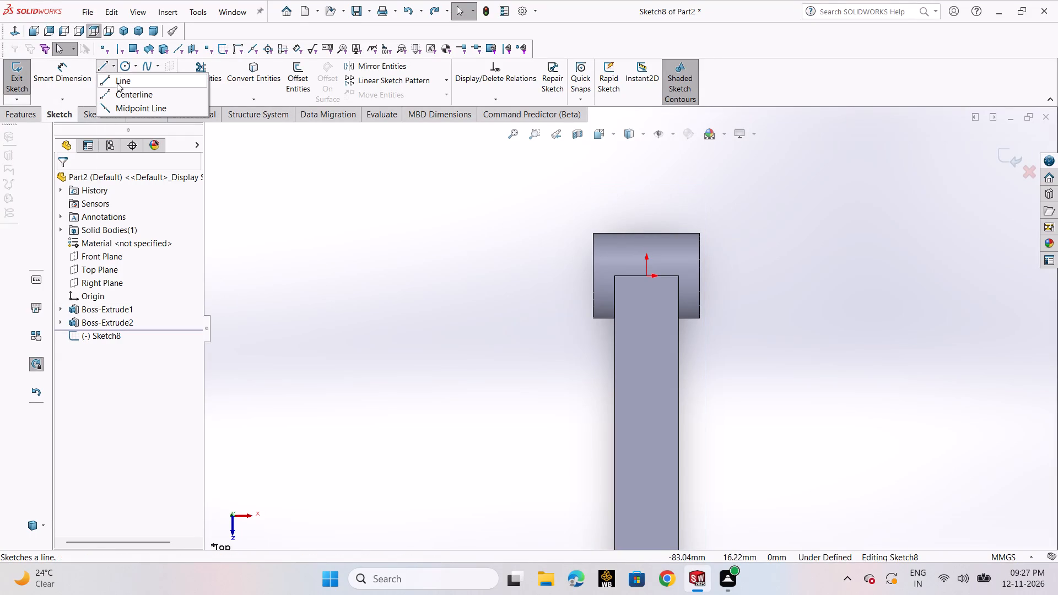
click(118, 95)
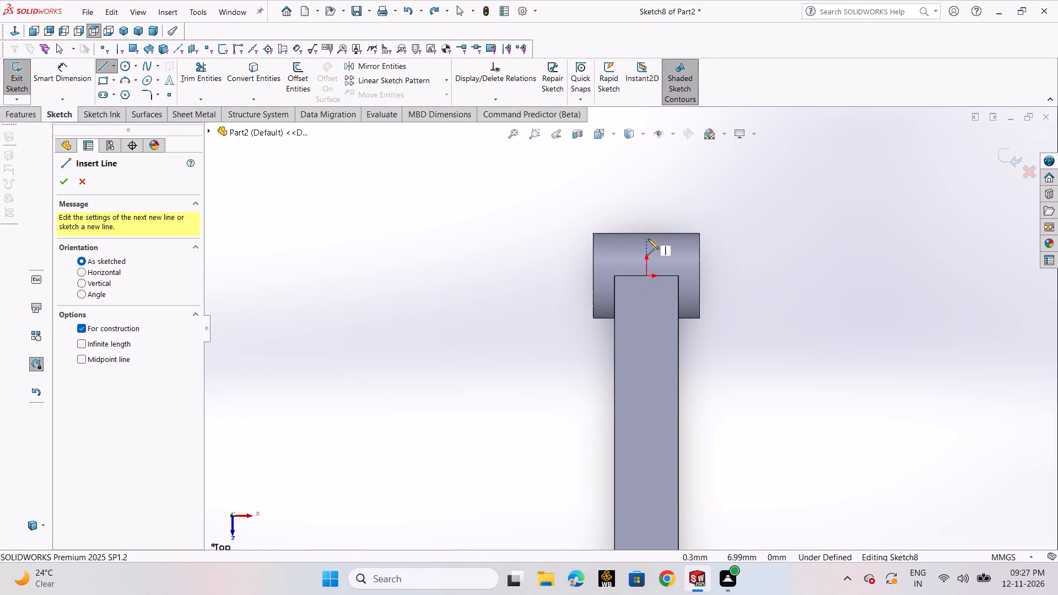
click(646, 278)
click(539, 276)
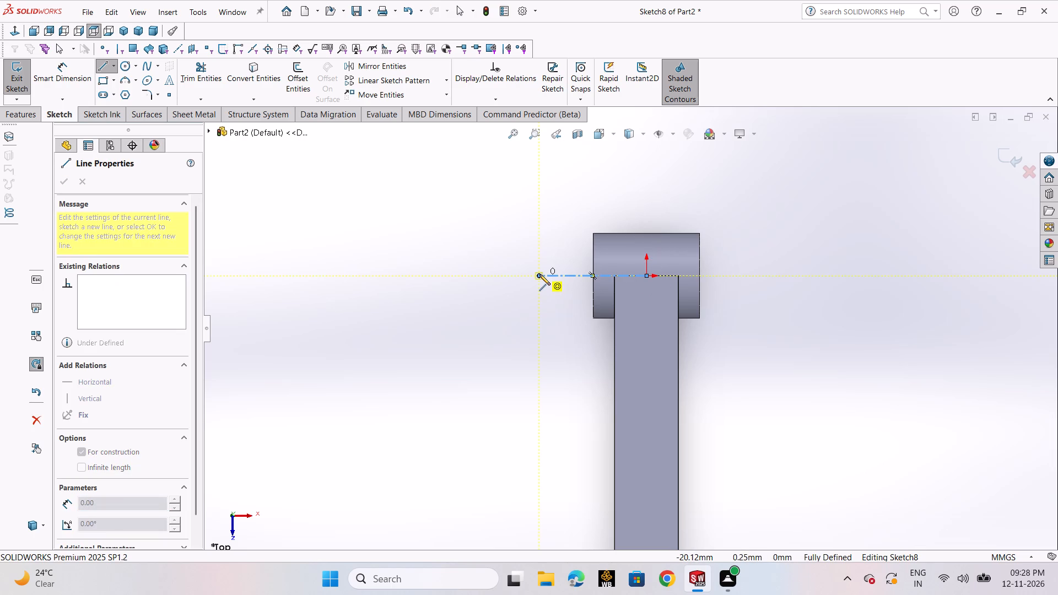
text(12)
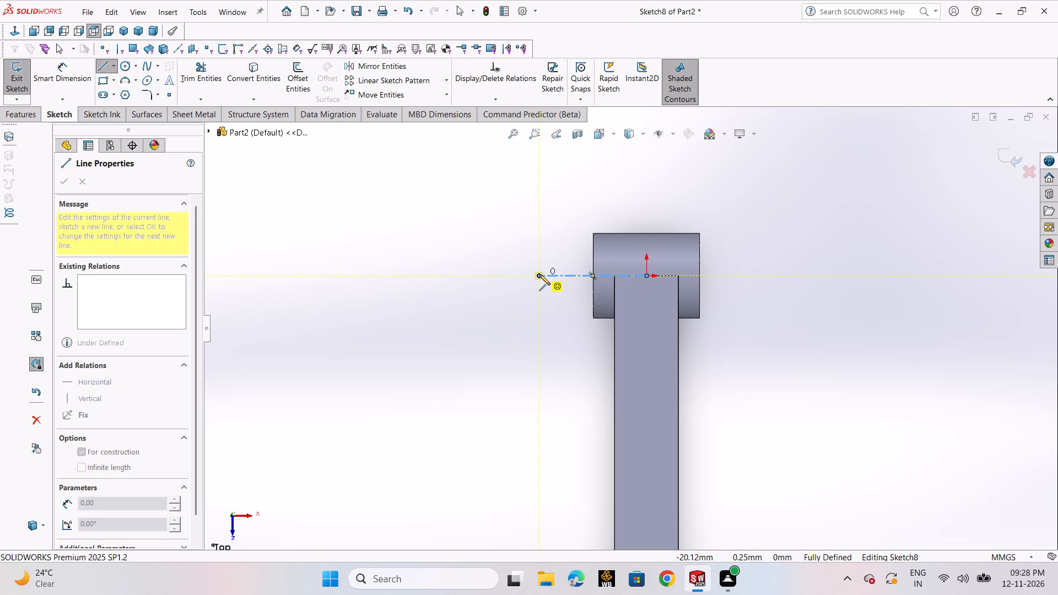
click(539, 278)
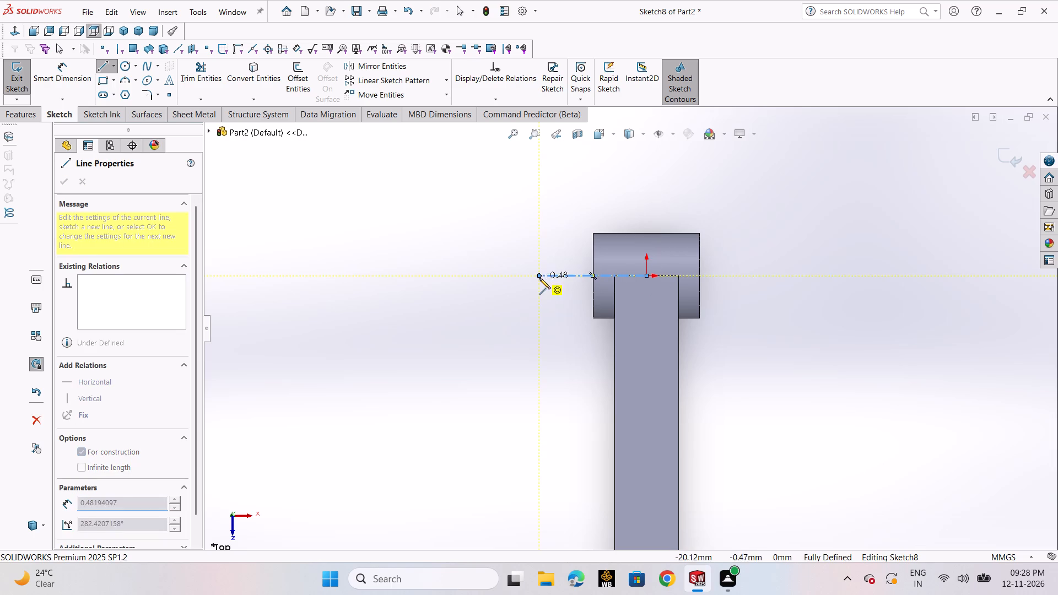
right_click(537, 302)
click(555, 318)
click(554, 311)
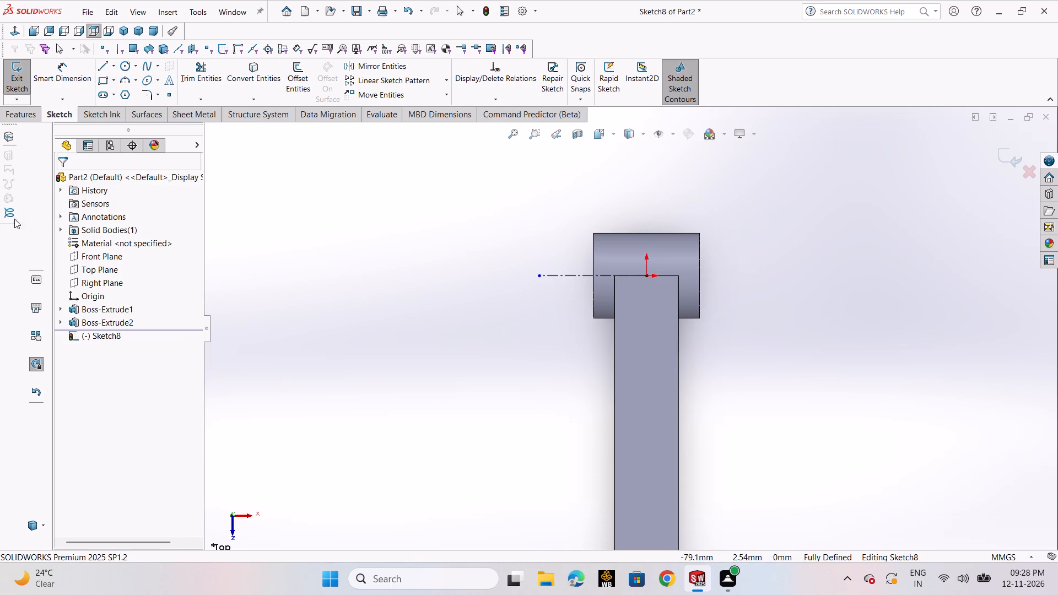
Dimension the horizontal construction line's length as 12+2.5, giving 14.5 mm.
click(42, 86)
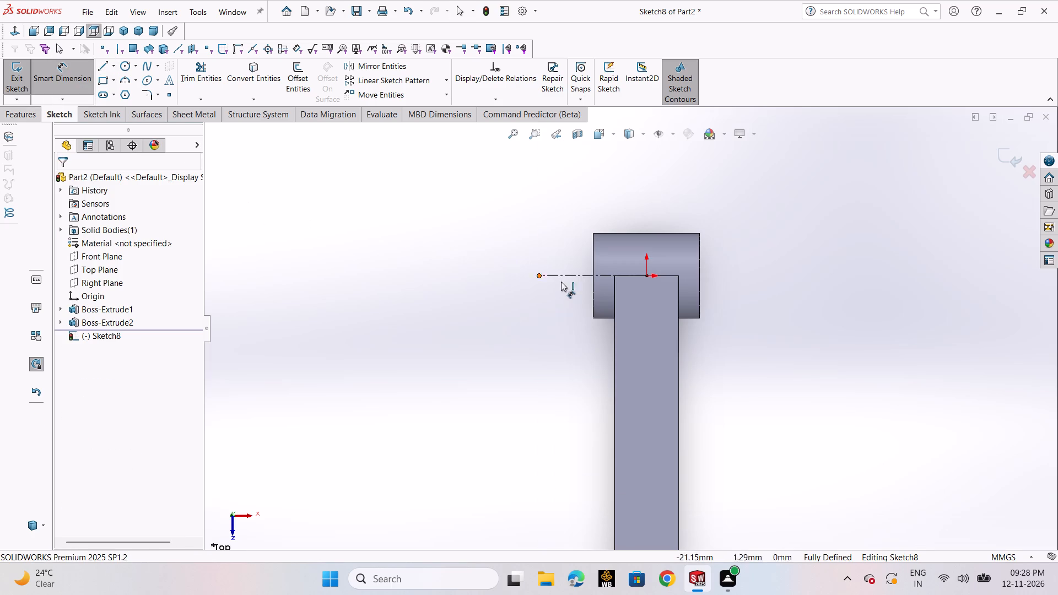
click(565, 277)
click(553, 226)
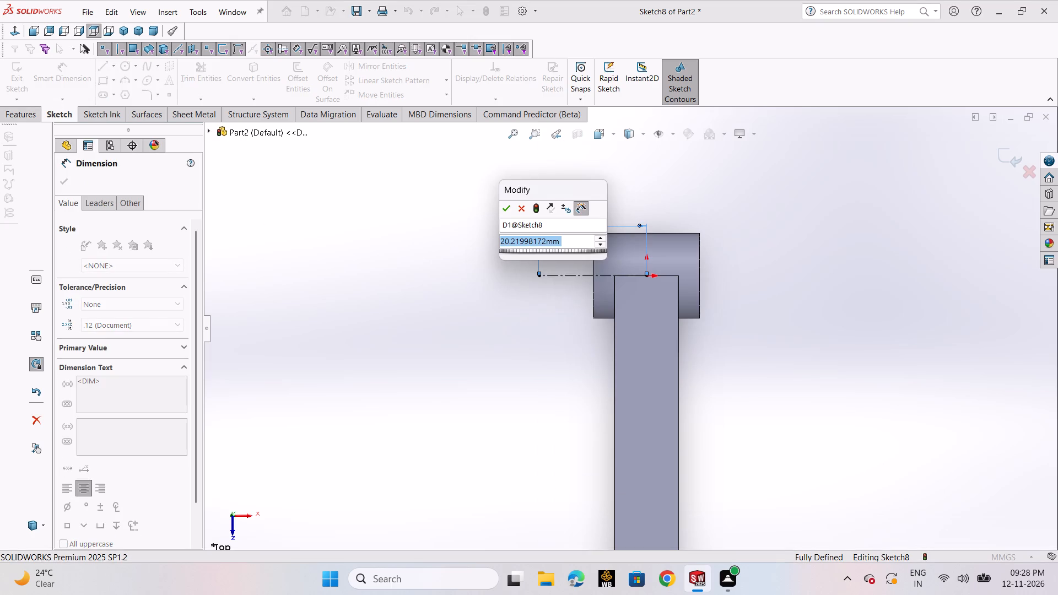
text(12+2.5)
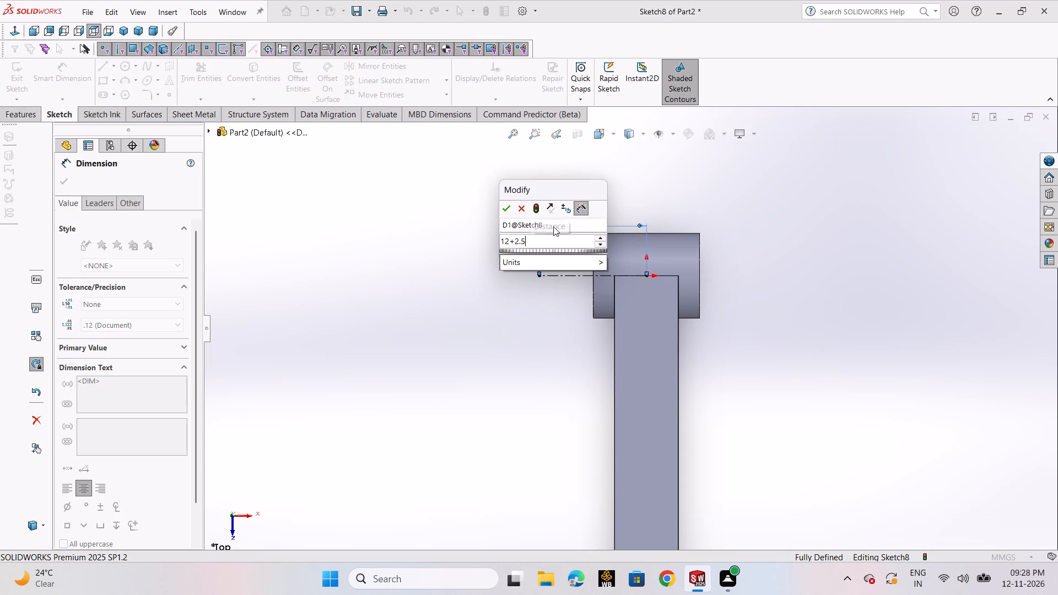
key(Return)
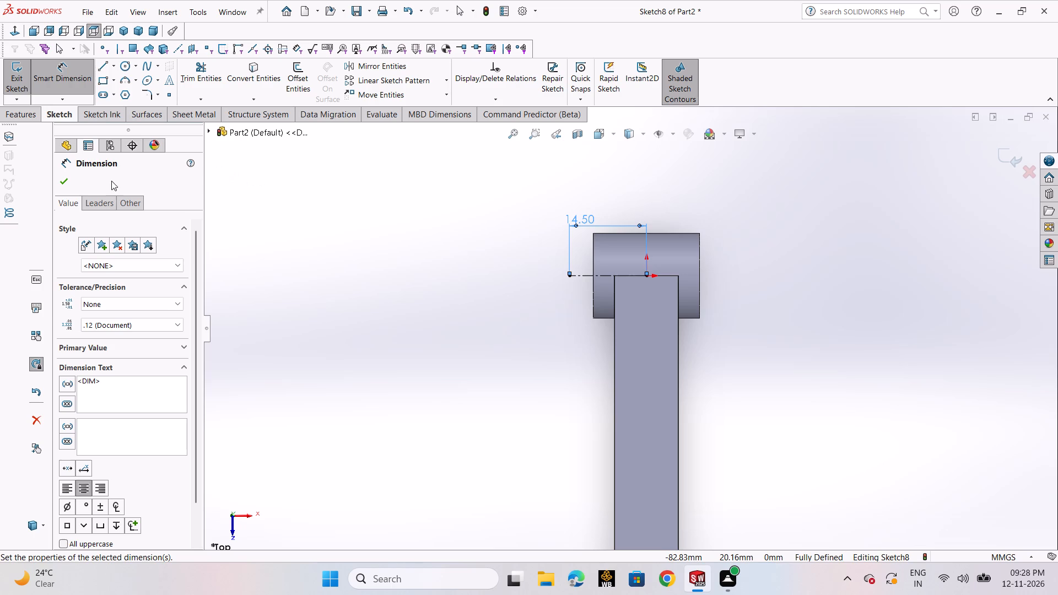
click(68, 183)
click(356, 235)
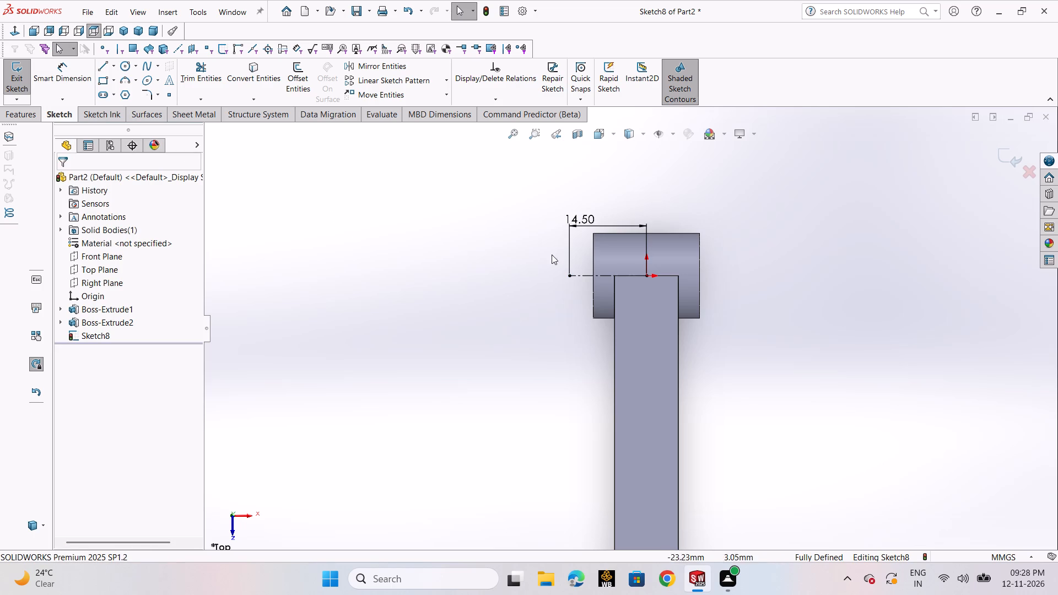
Set the horizontal construction line's length to 6+2.5, giving 8.5 mm.
double_click(593, 219)
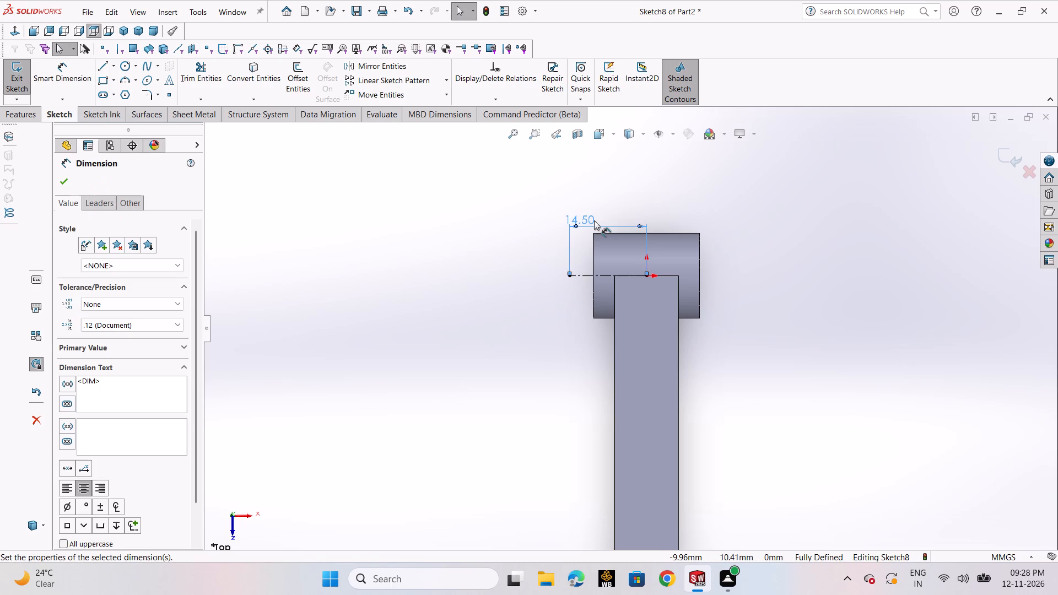
double_click(593, 220)
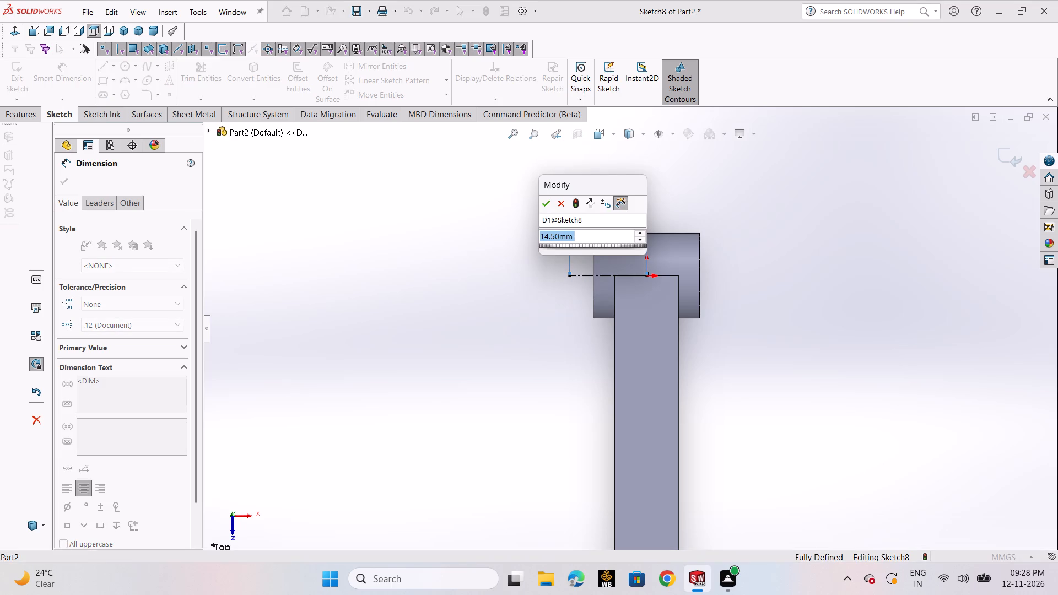
text(6+2.5)
key(Return)
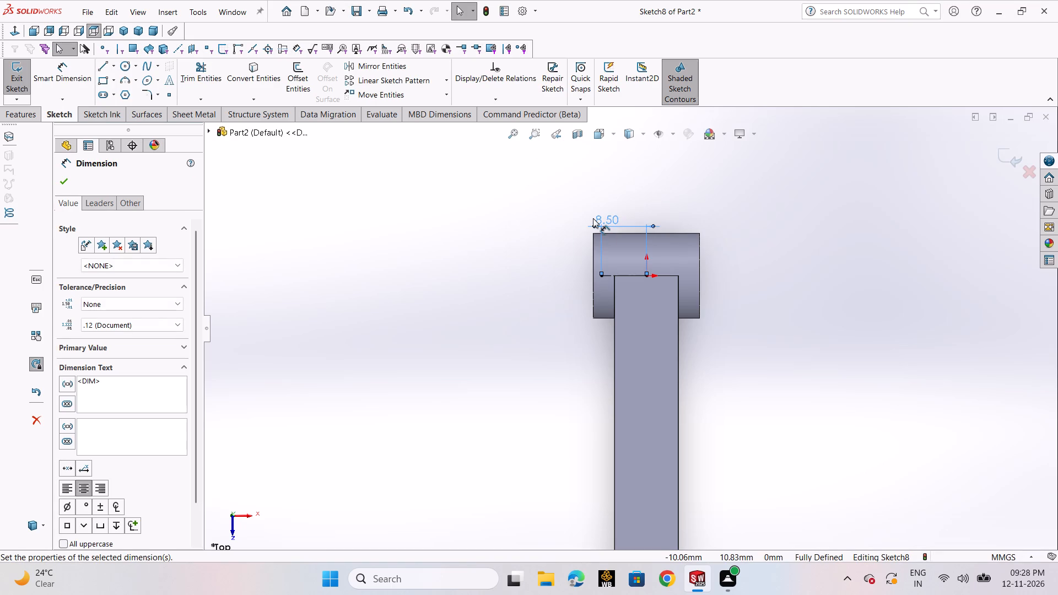
click(62, 182)
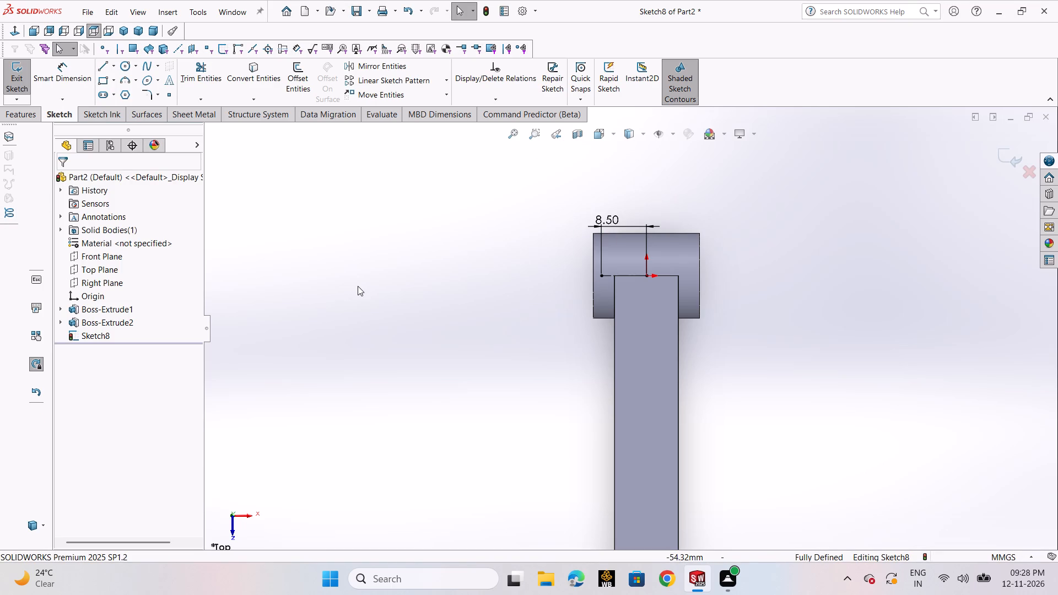
click(364, 282)
Sketch a vertical construction line about 22 mm long from the boss's outer corner, running along its flat end toward the other boss.
click(110, 67)
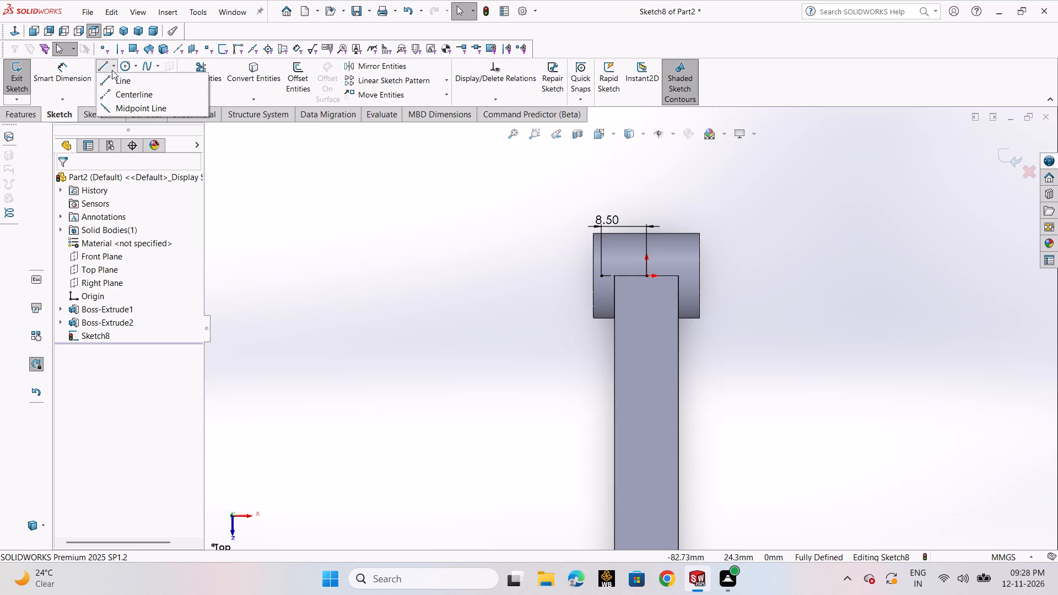
click(121, 90)
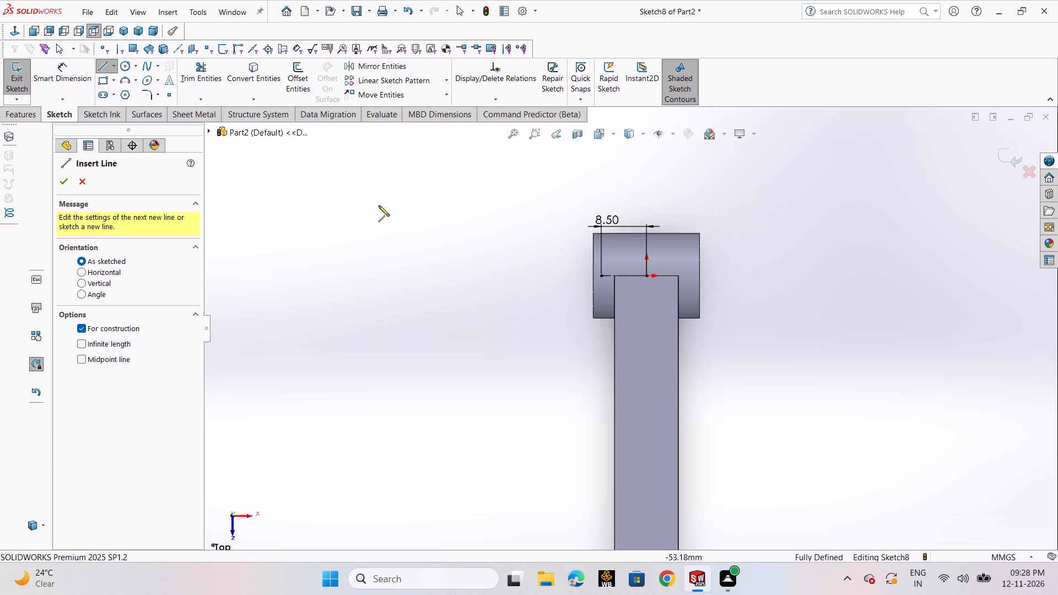
click(595, 233)
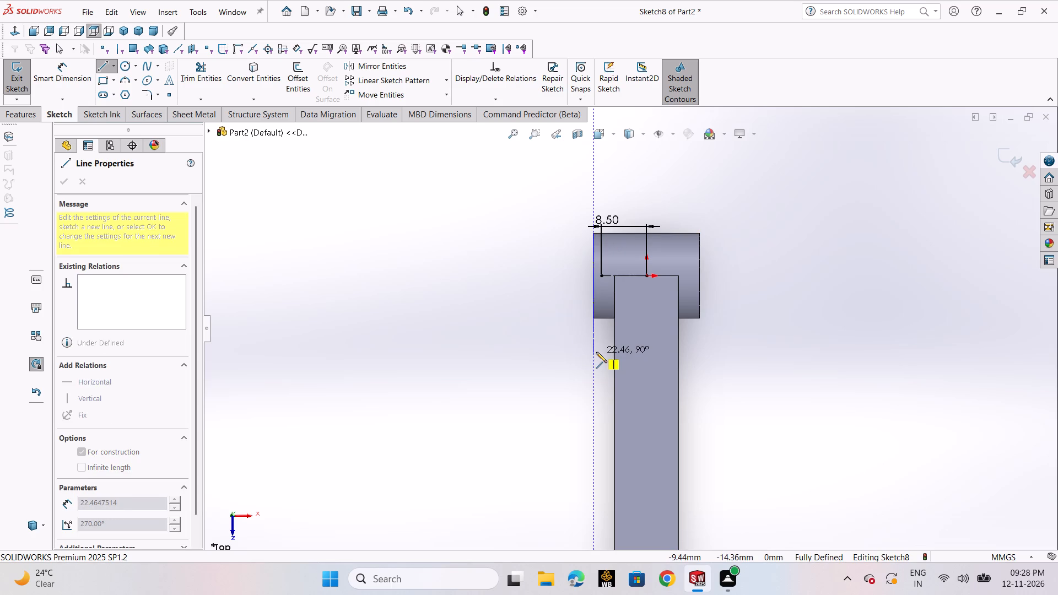
click(596, 352)
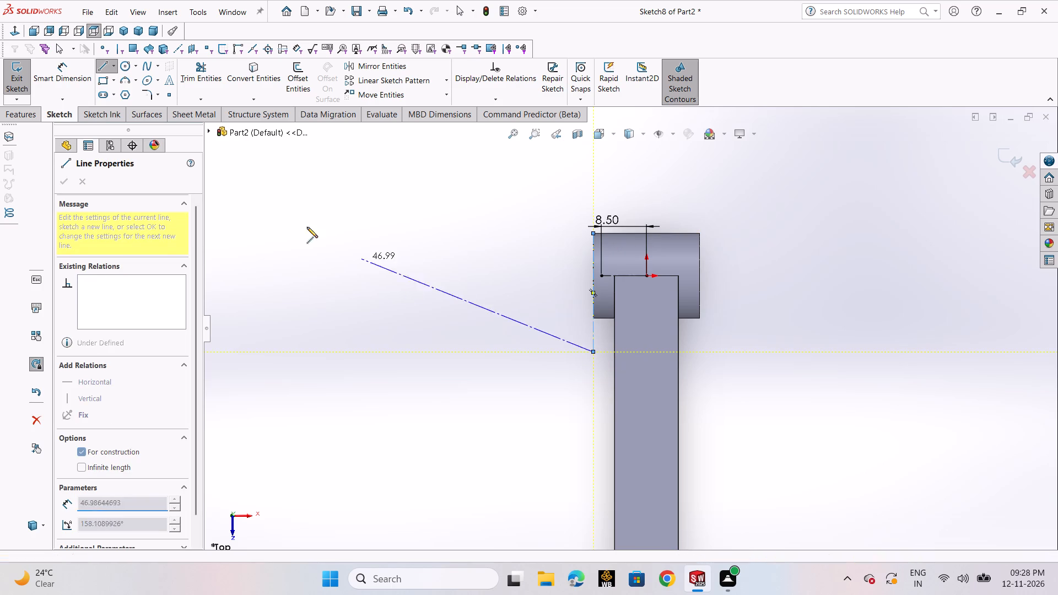
right_click(322, 229)
click(336, 237)
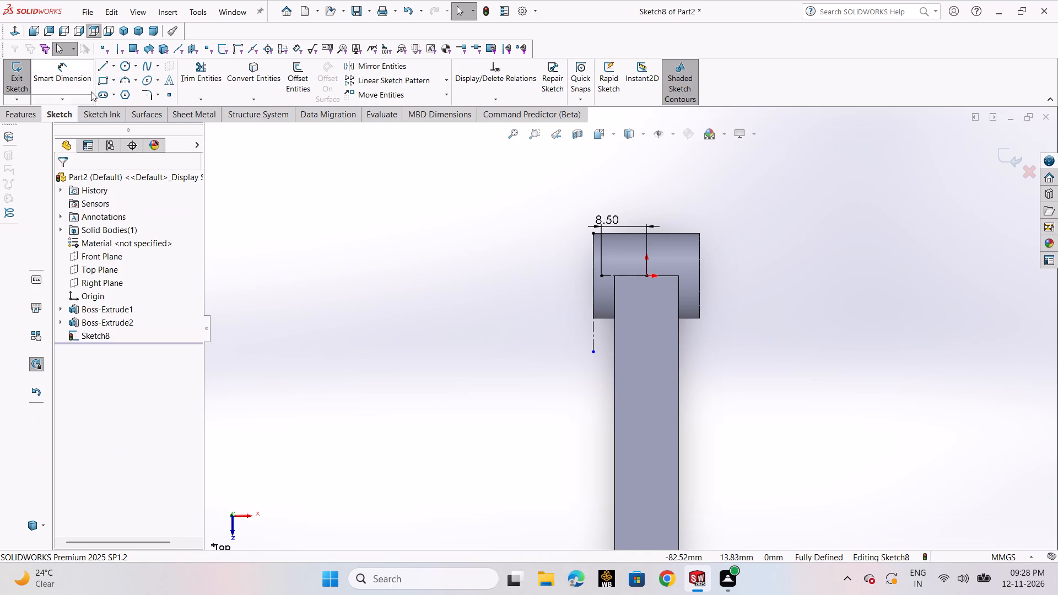
Dimension the vertical construction line's length to 18 mm.
click(85, 84)
click(595, 331)
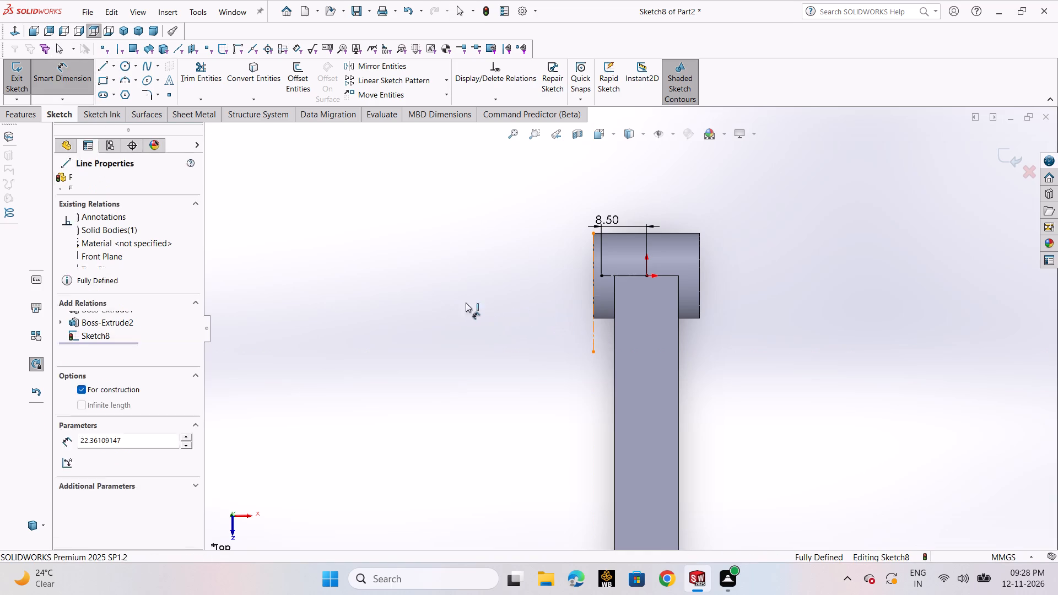
click(457, 302)
text(18)
key(Return)
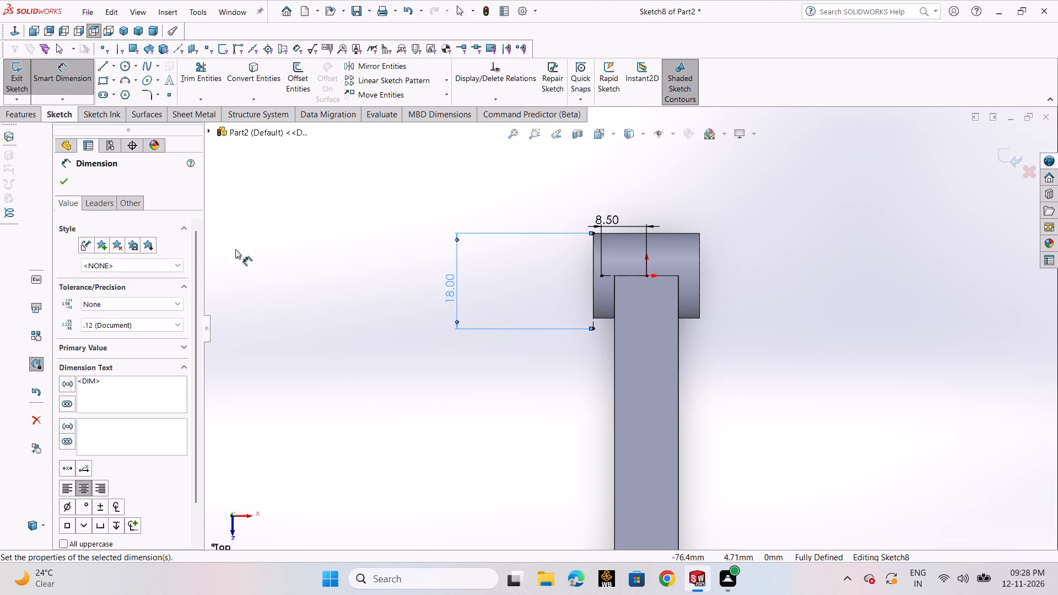
click(67, 183)
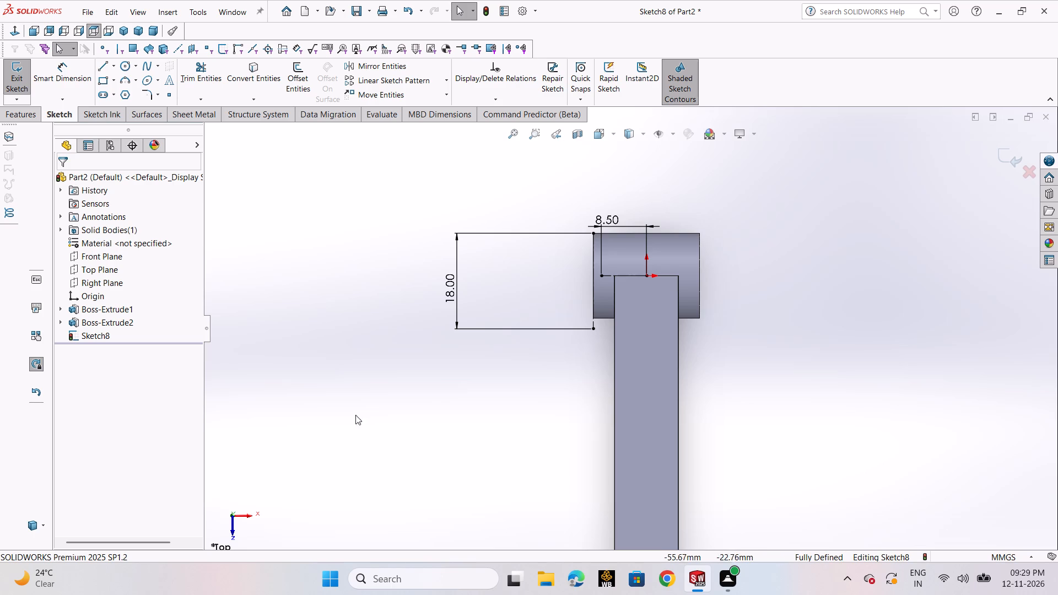
click(434, 402)
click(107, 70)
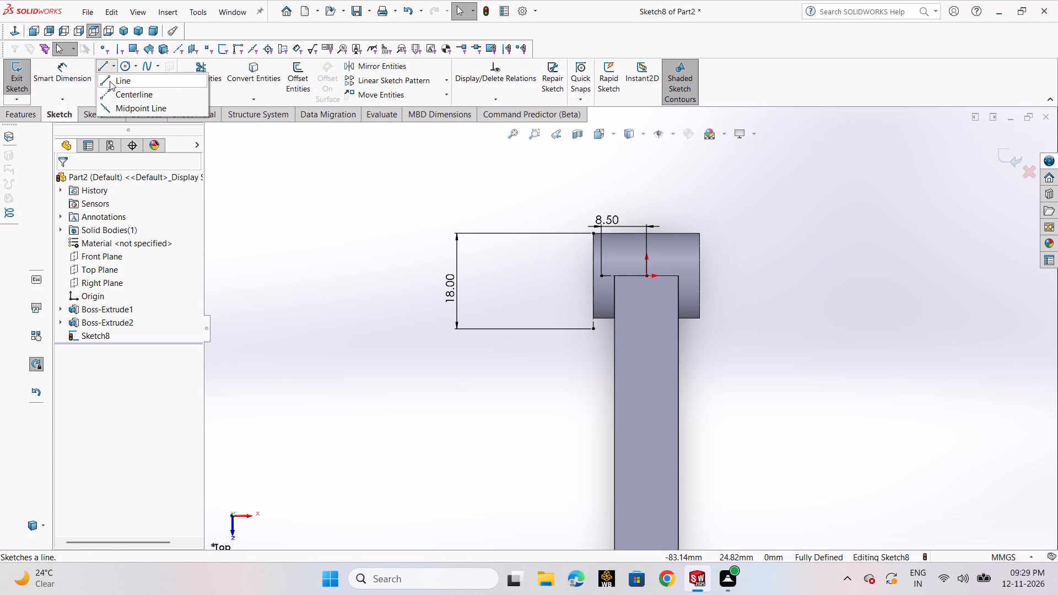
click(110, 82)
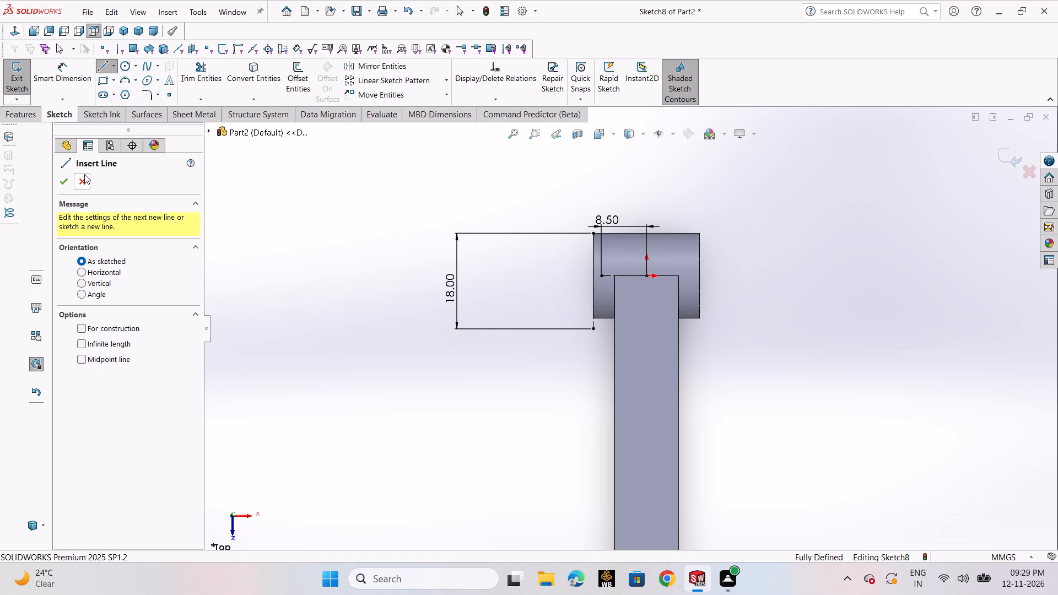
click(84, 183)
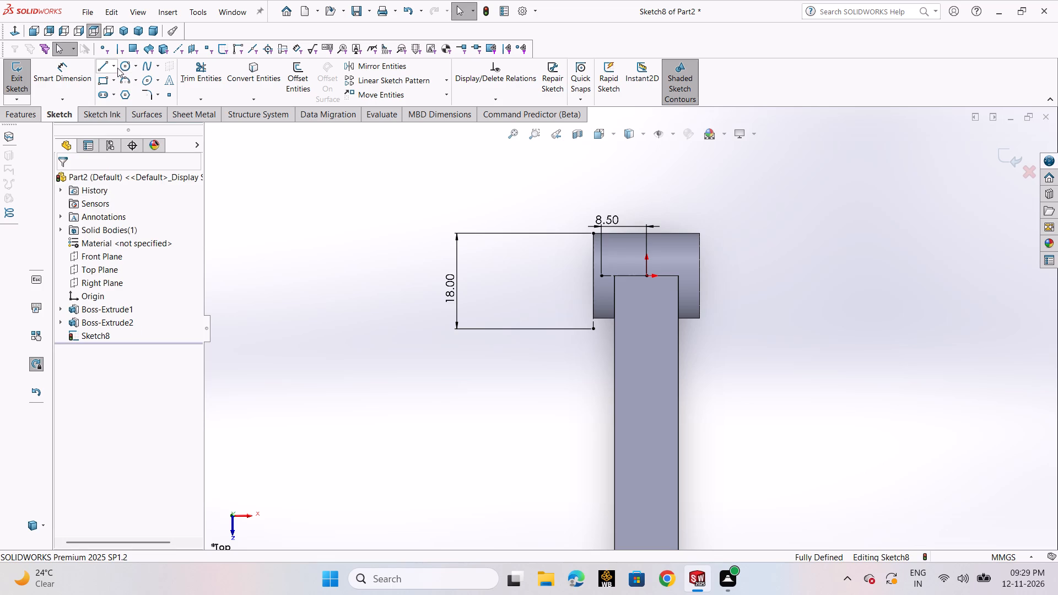
Sketch a vertical construction line about 10 mm long from the 8.5 mm construction line's outer end, level with the 18 mm line's end.
click(117, 68)
click(117, 91)
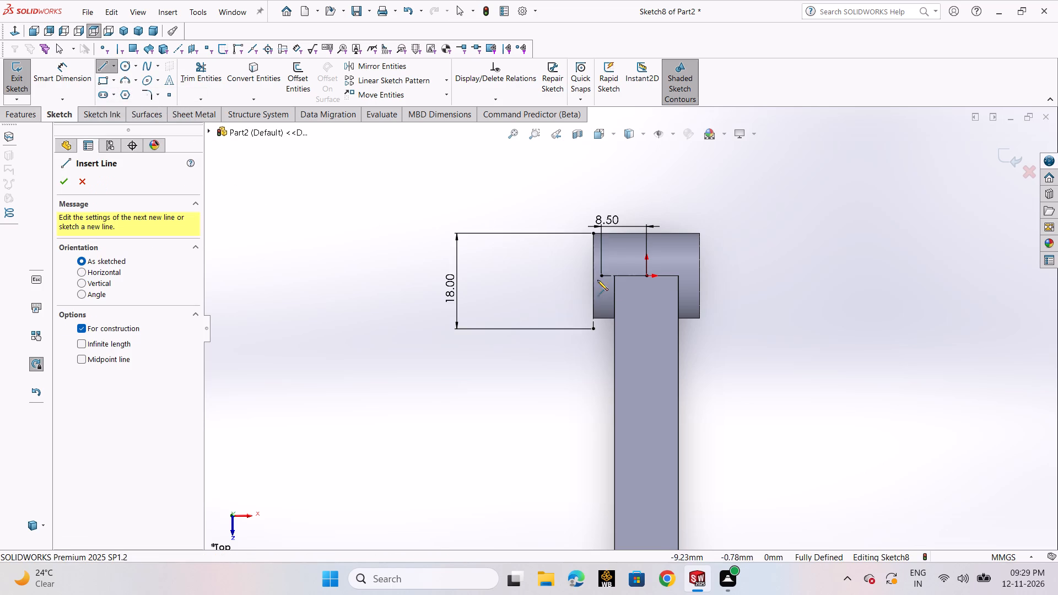
click(601, 277)
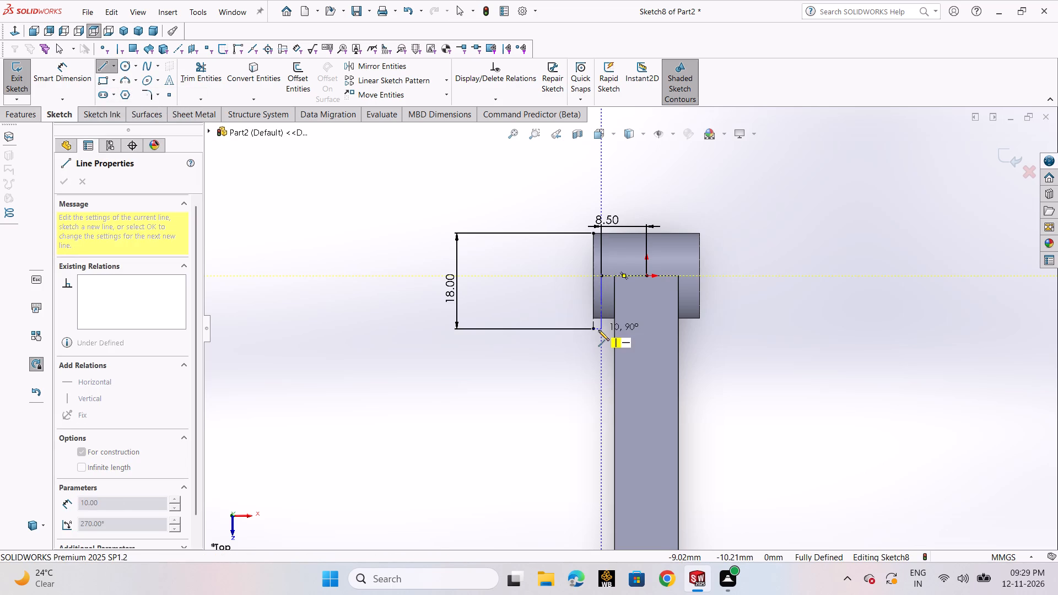
click(598, 330)
right_click(602, 326)
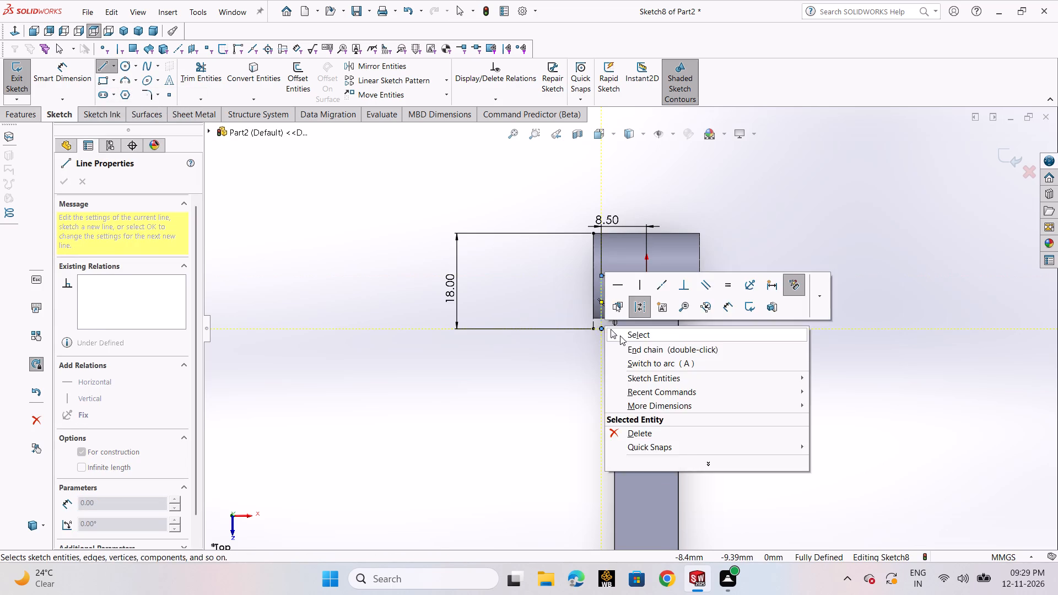
click(620, 336)
Sketch a solid vertical line about 1.9 mm long from the new construction line's free end, continuing toward the other boss.
click(102, 66)
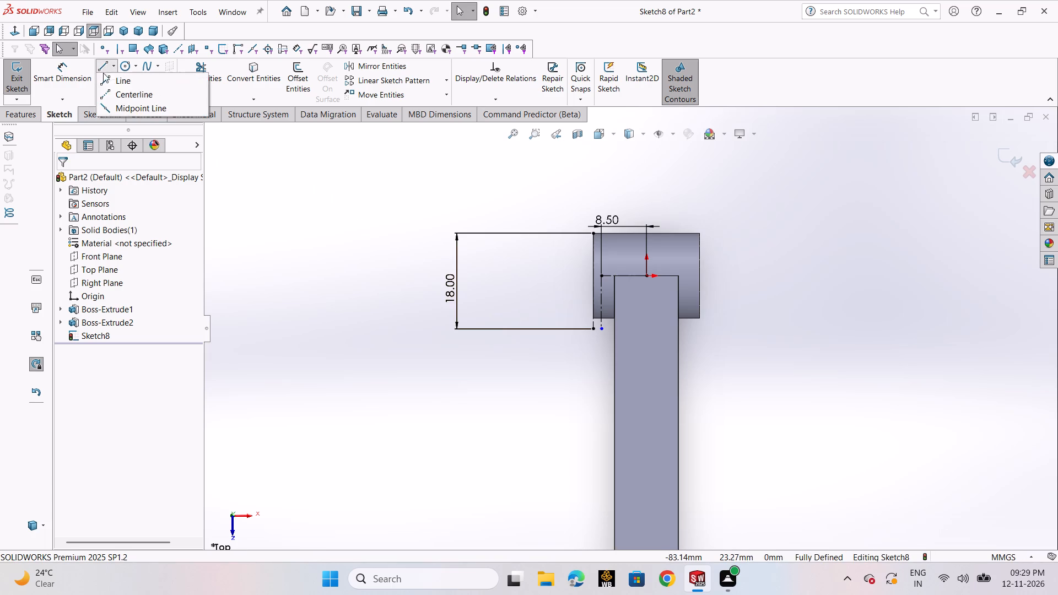
click(106, 79)
scroll(595, 333, down, 9)
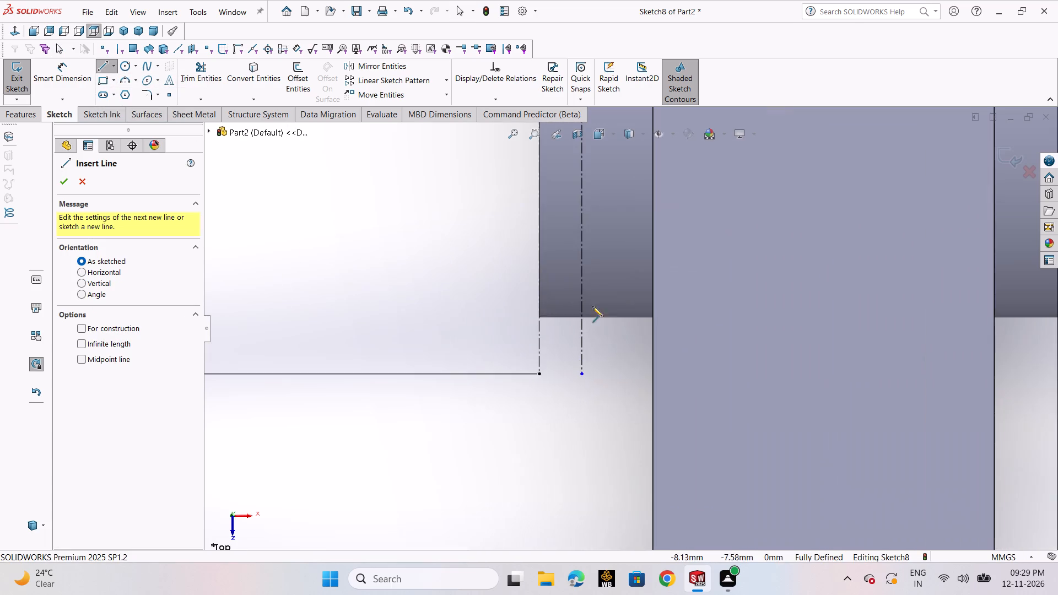
click(584, 374)
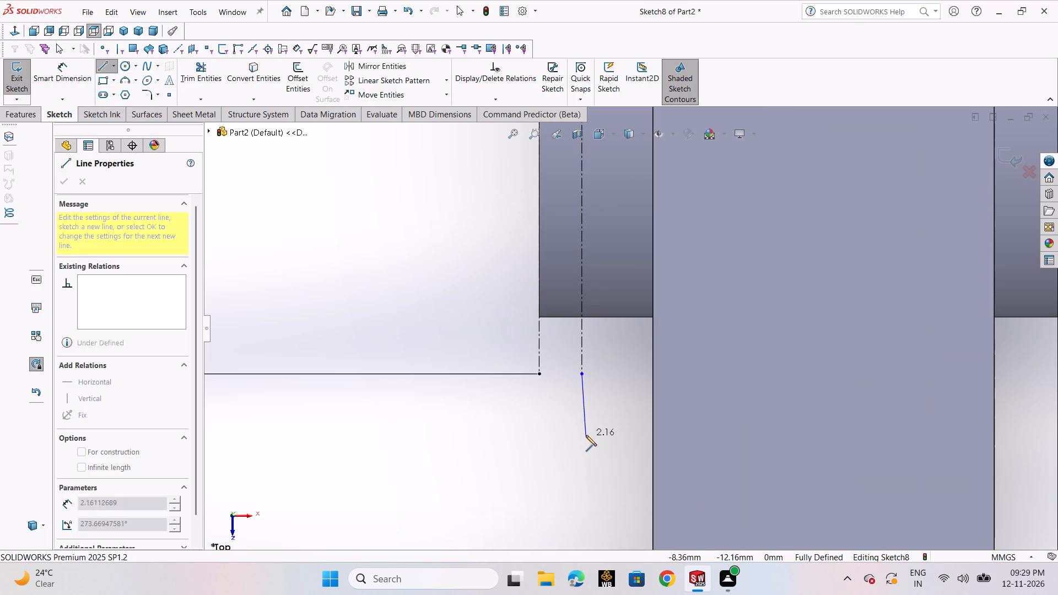
click(580, 428)
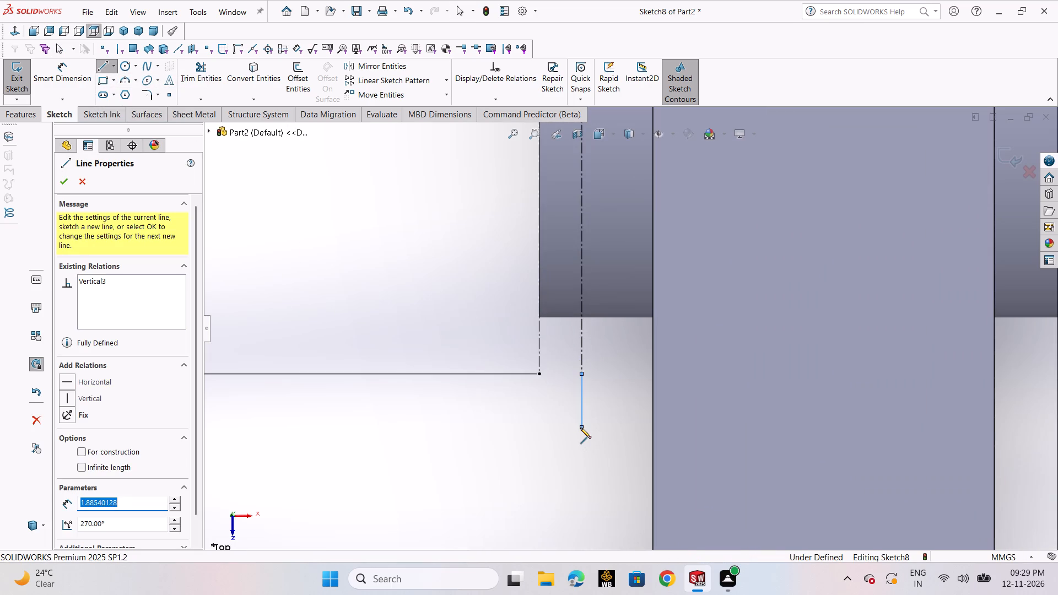
right_click(490, 403)
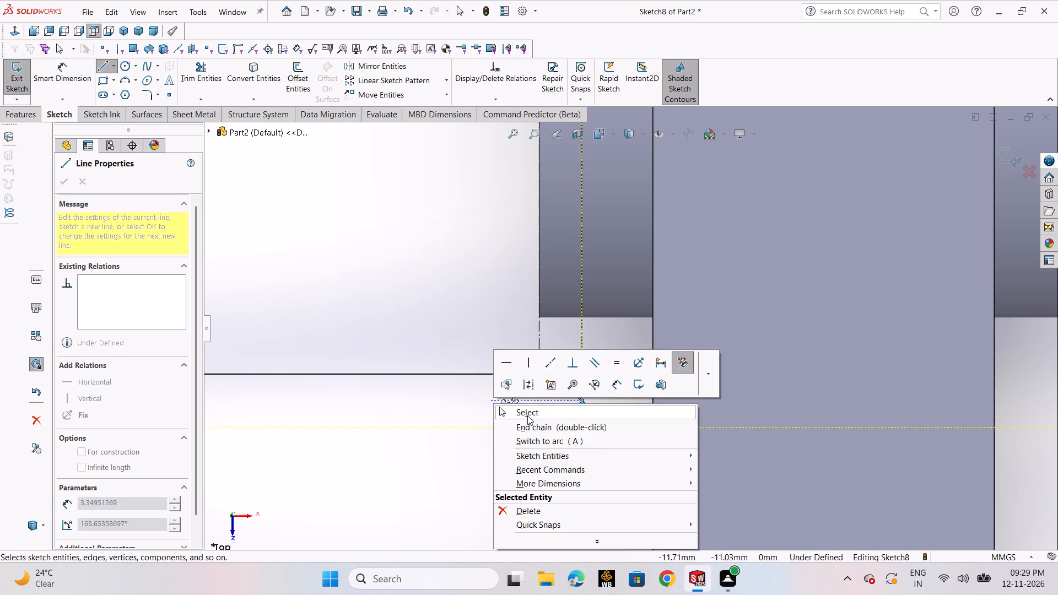
click(528, 415)
Dimension the short solid vertical line's length to 2 mm.
click(75, 98)
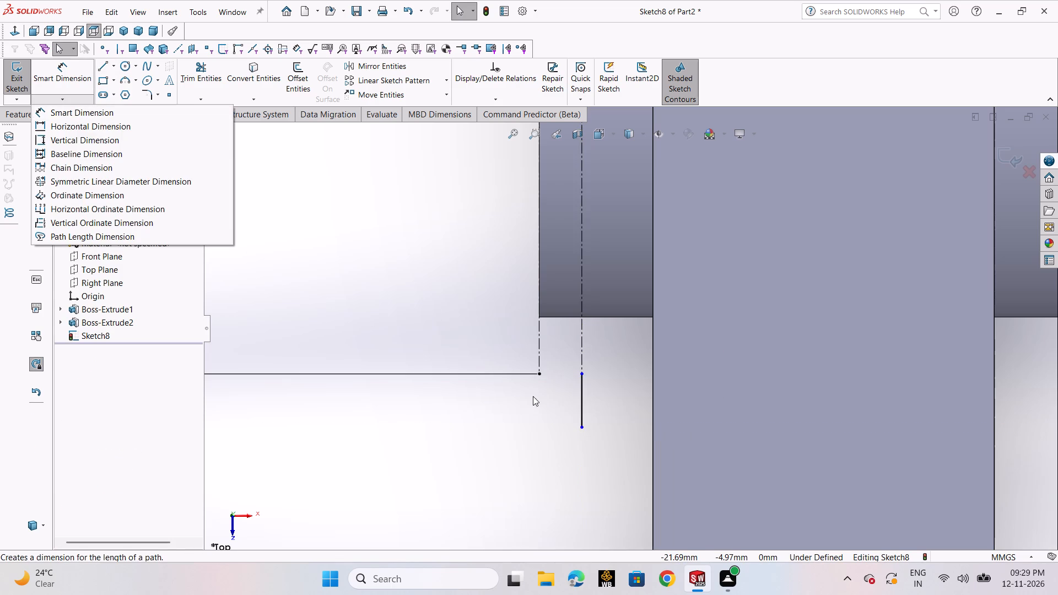
click(164, 107)
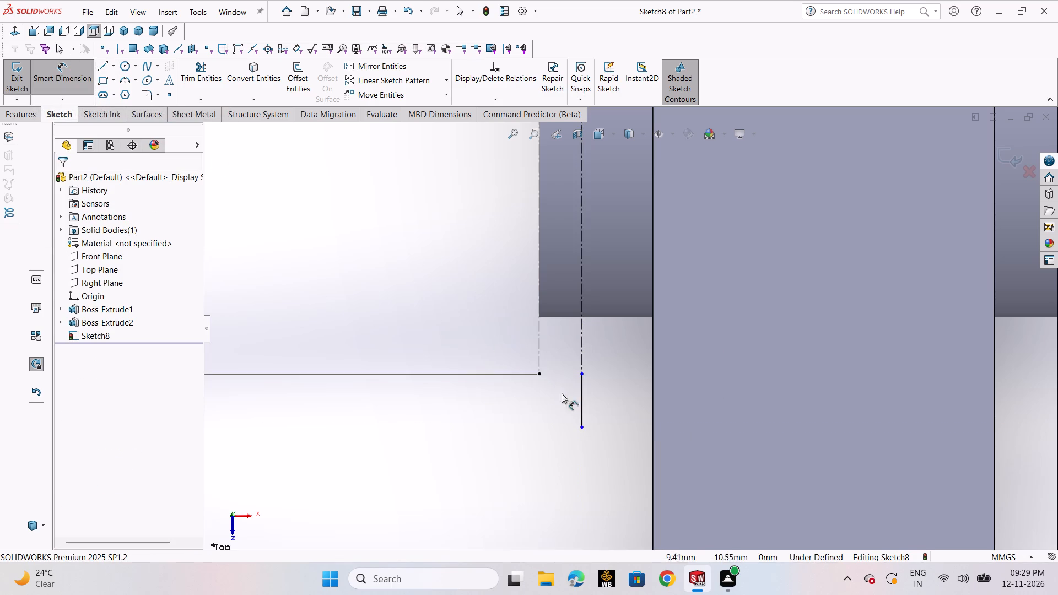
click(580, 410)
click(495, 404)
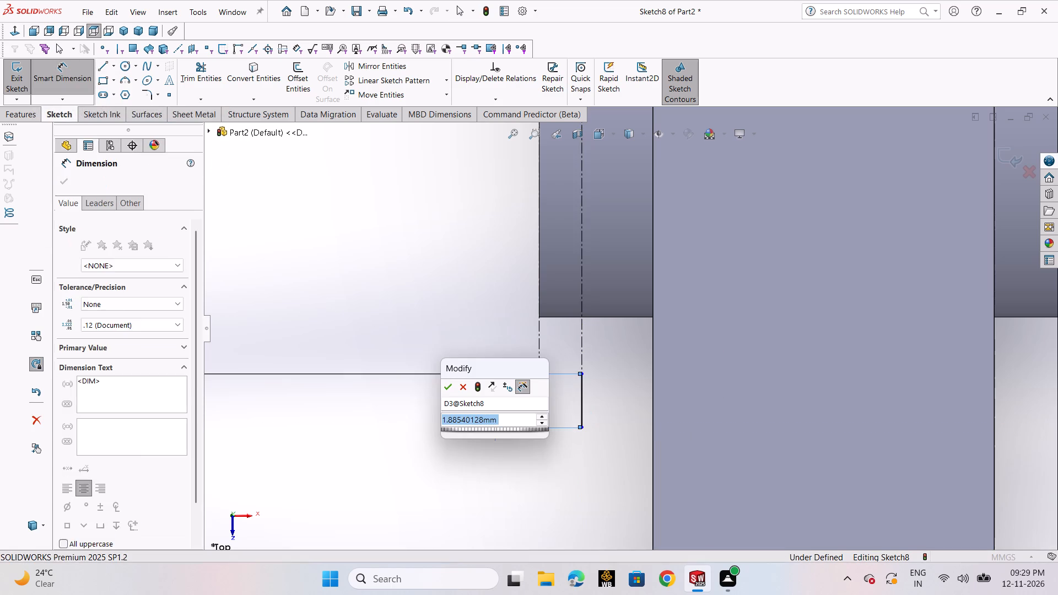
key(2)
key(Return)
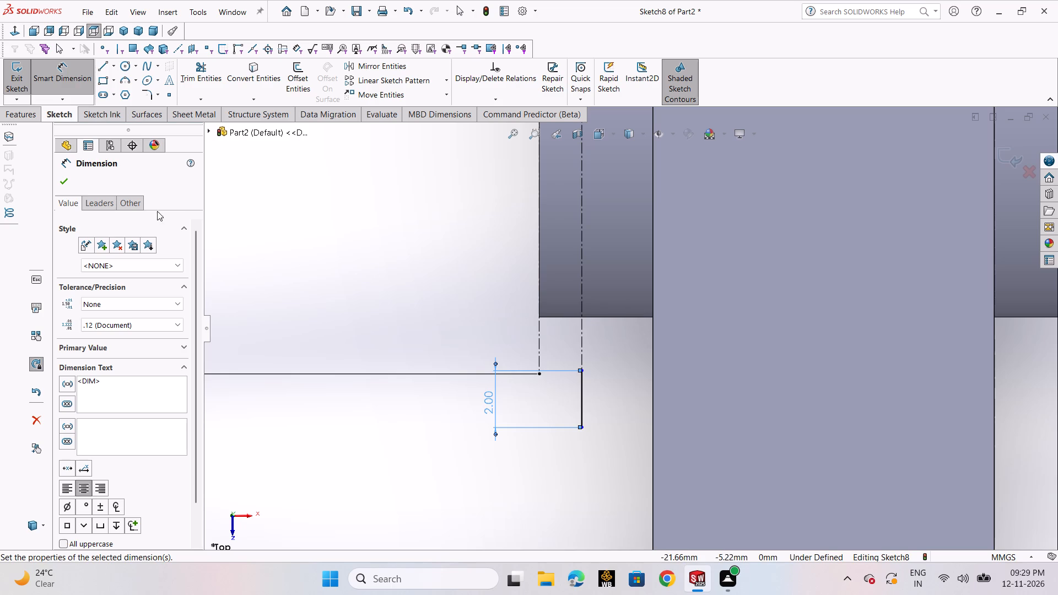
click(67, 188)
click(414, 313)
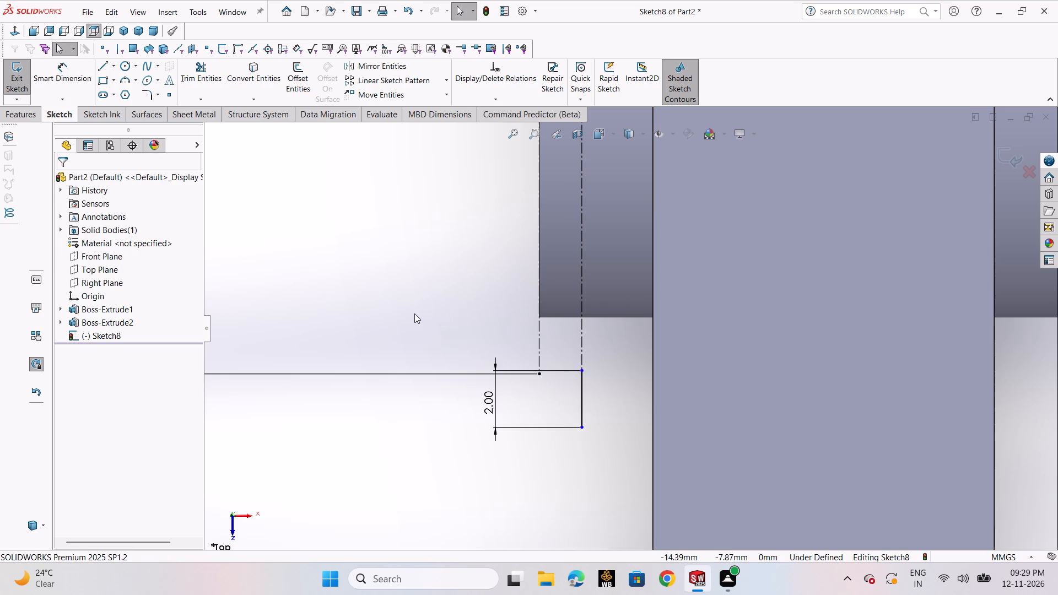
Sketch a horizontal construction line about 2.5 mm long from the short vertical line's midpoint to the bar's near edge.
click(114, 69)
click(125, 96)
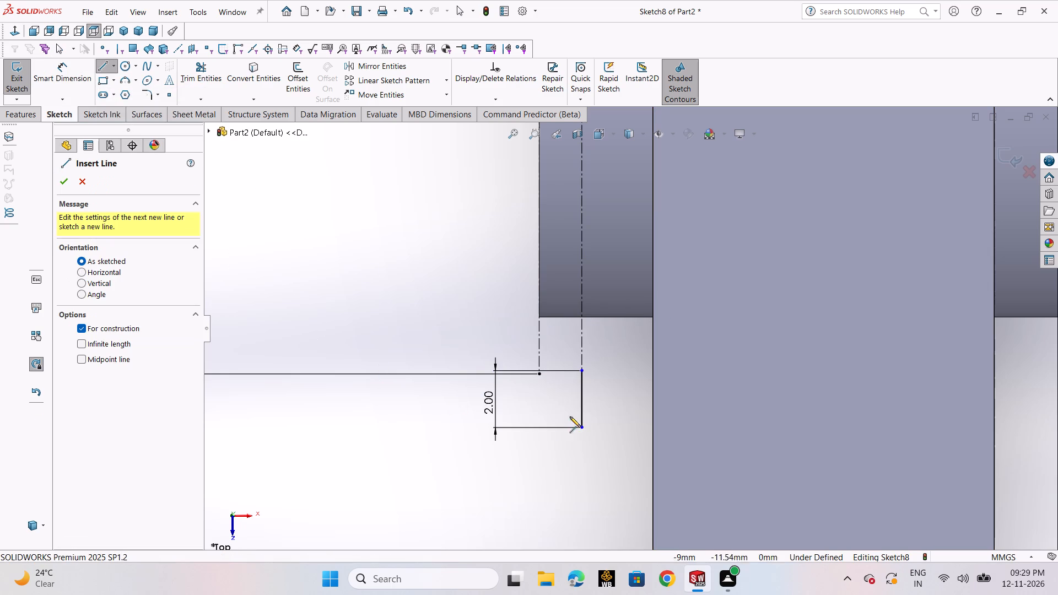
click(581, 399)
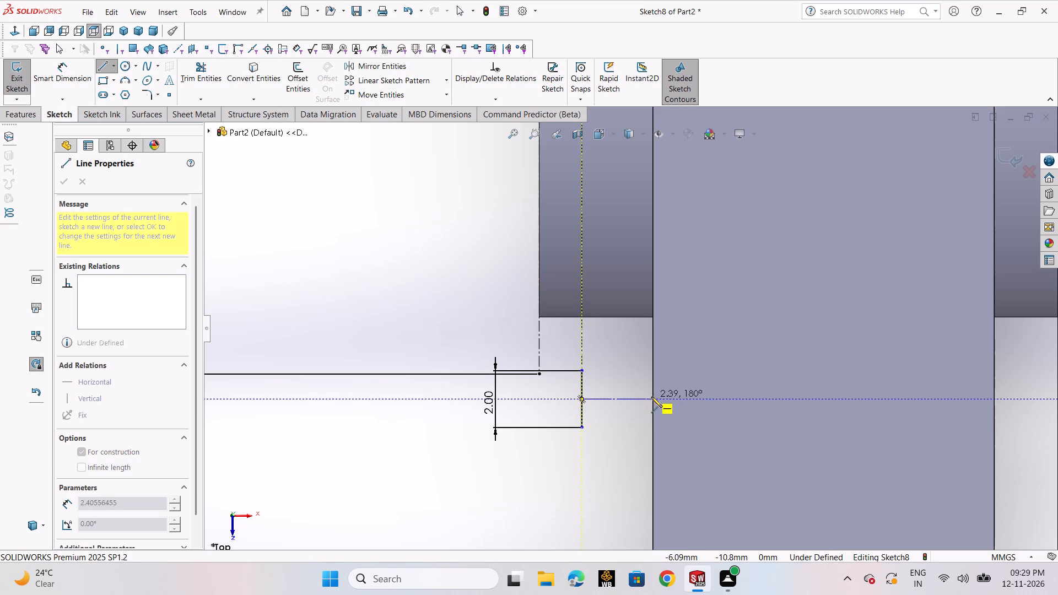
click(652, 397)
right_click(652, 397)
click(692, 409)
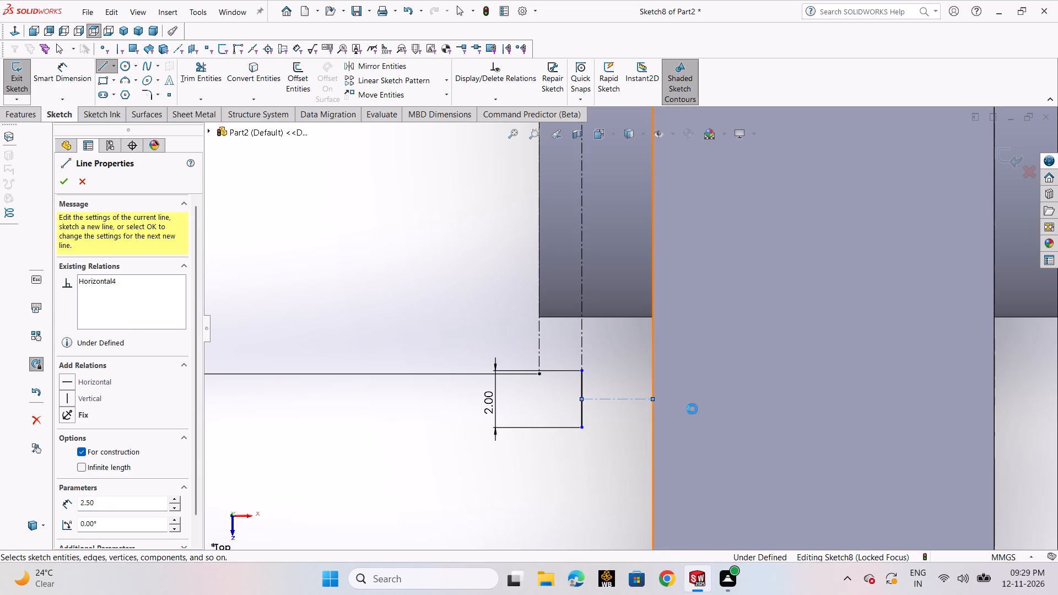
click(215, 250)
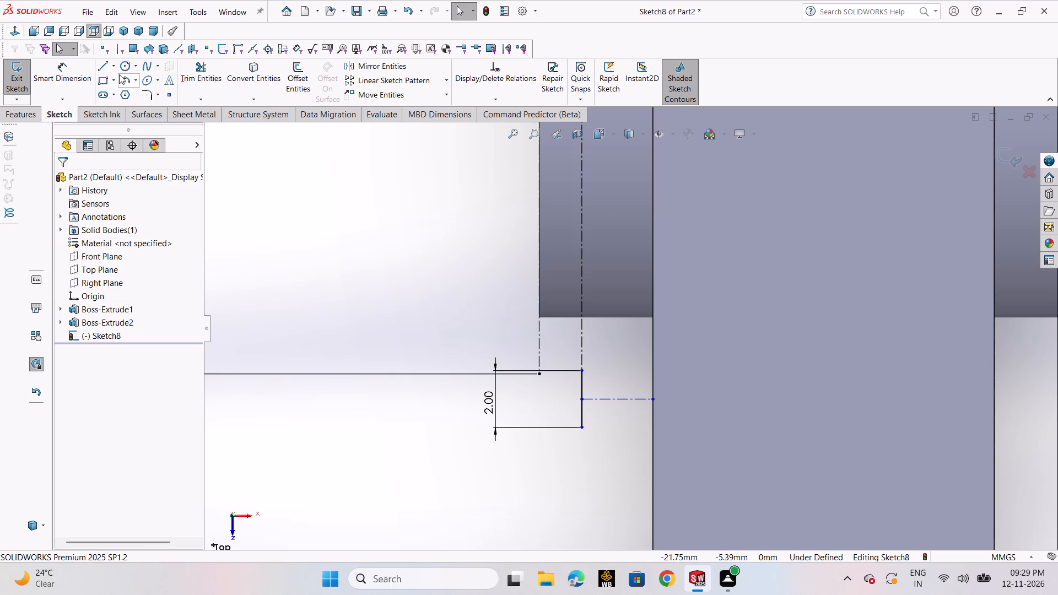
Sketch a sloped line about 2.6 mm long from the 2 mm line's end nearest the boss to the bar's edge, flaring outward.
click(117, 69)
click(118, 85)
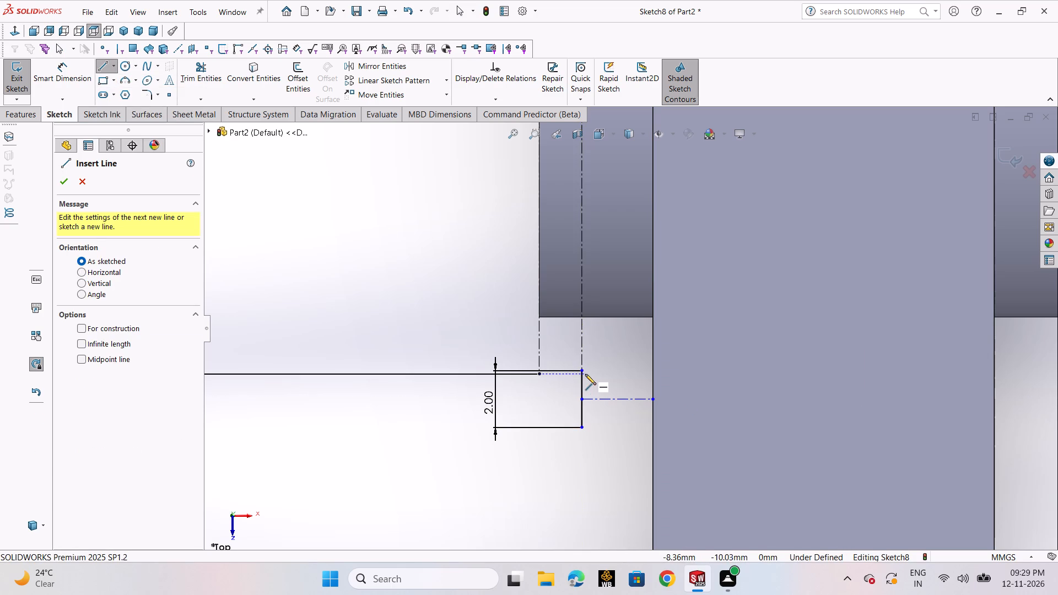
click(583, 373)
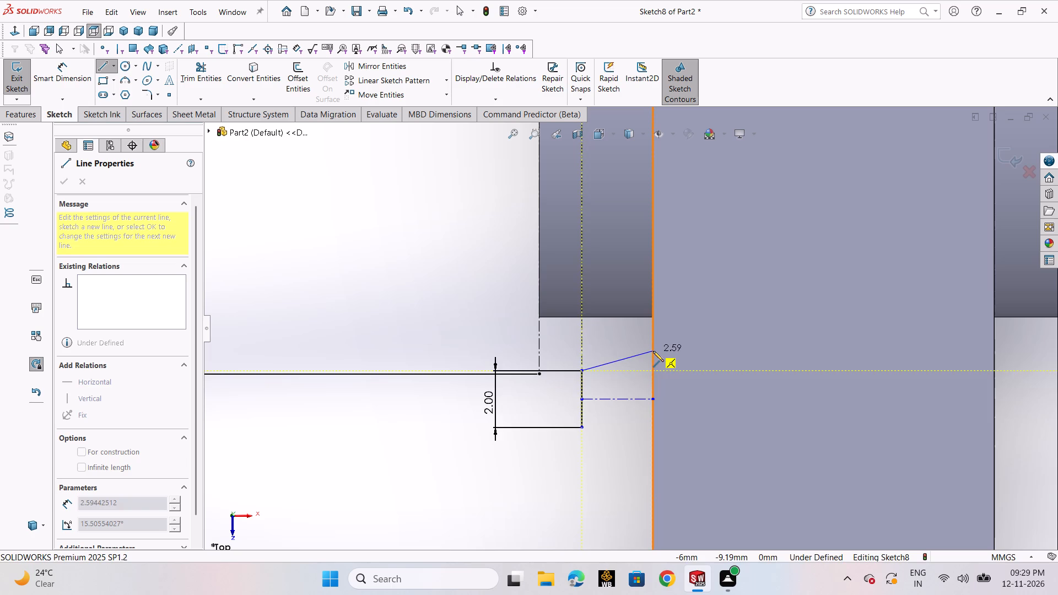
click(653, 351)
right_click(653, 351)
click(670, 365)
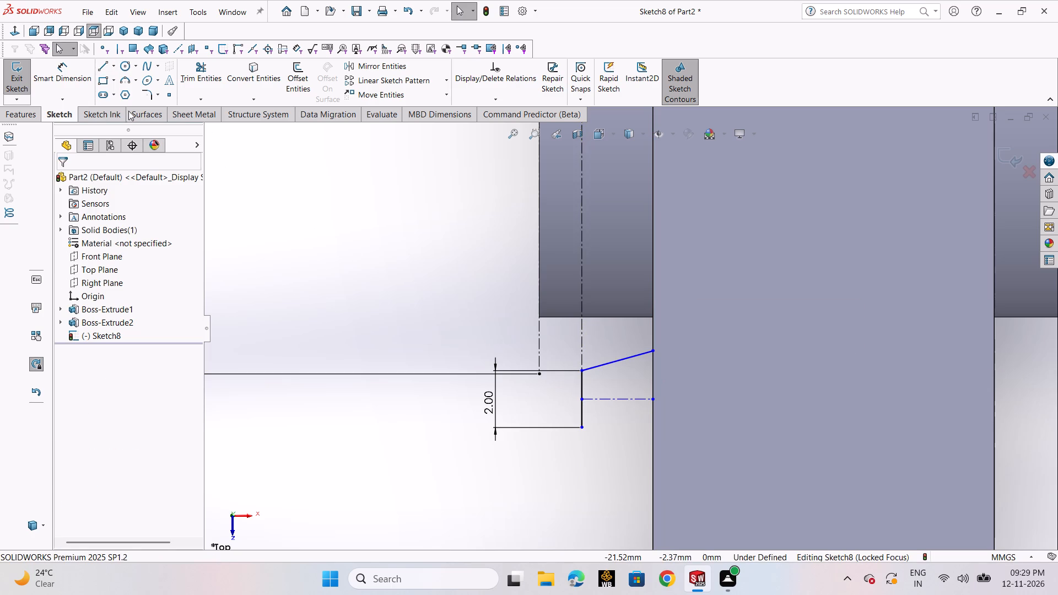
Dimension the angle between the sloped line and the horizontal construction line to 20°.
click(44, 79)
click(613, 397)
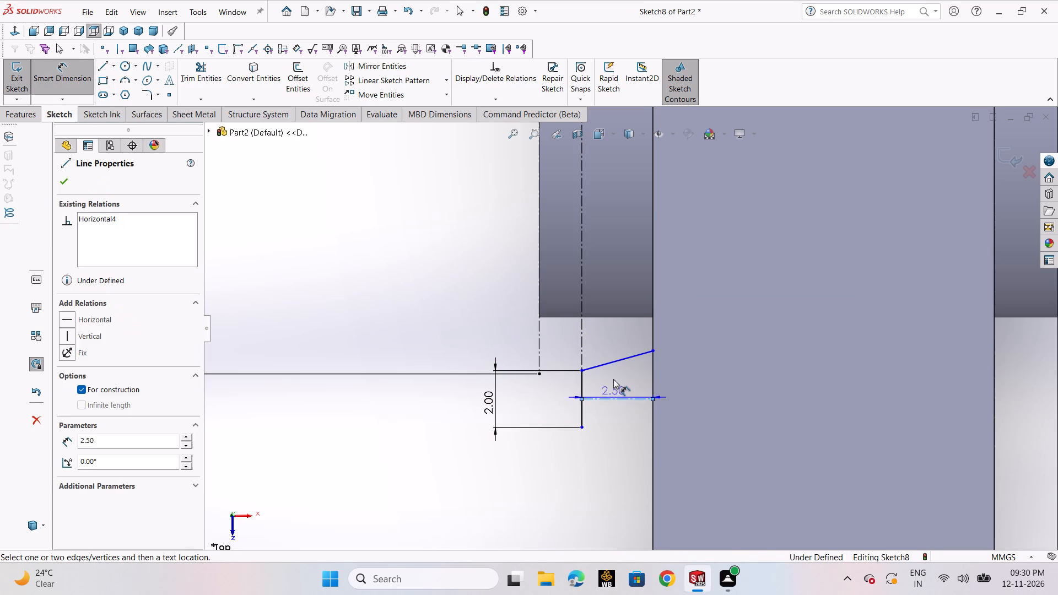
click(613, 364)
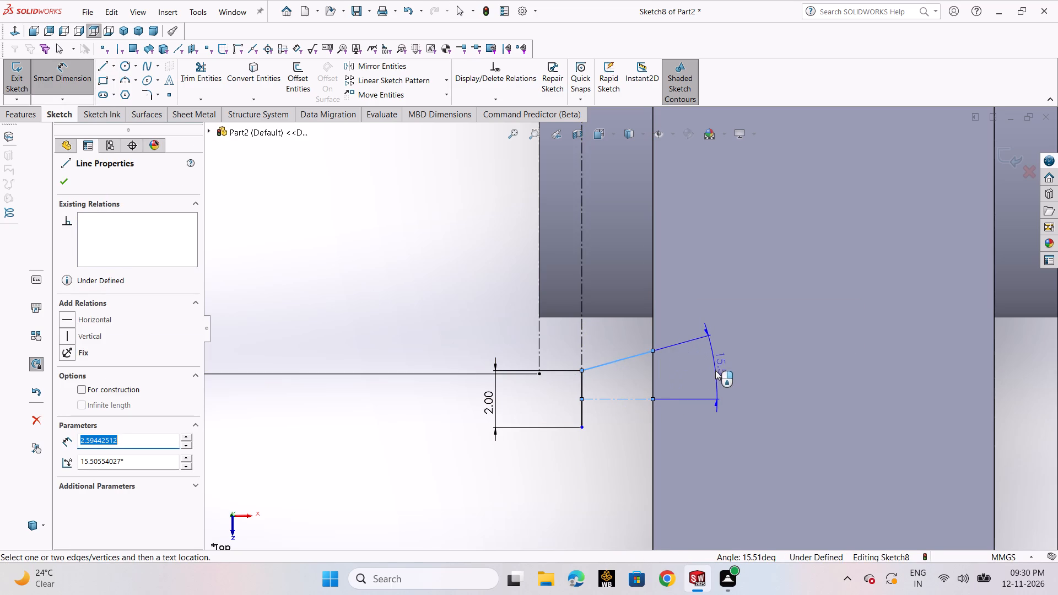
click(715, 370)
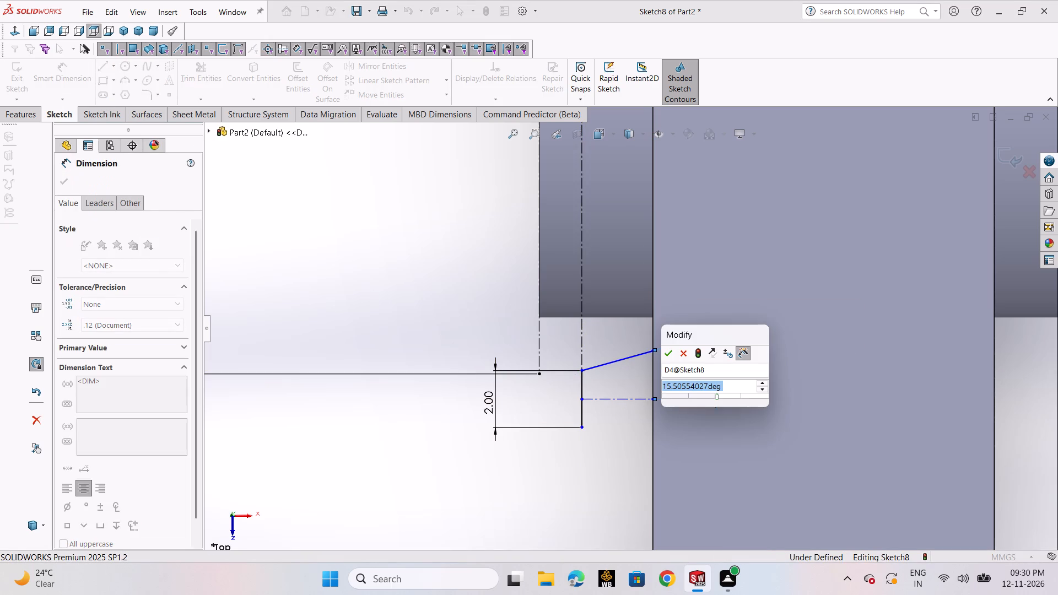
text(20)
key(Return)
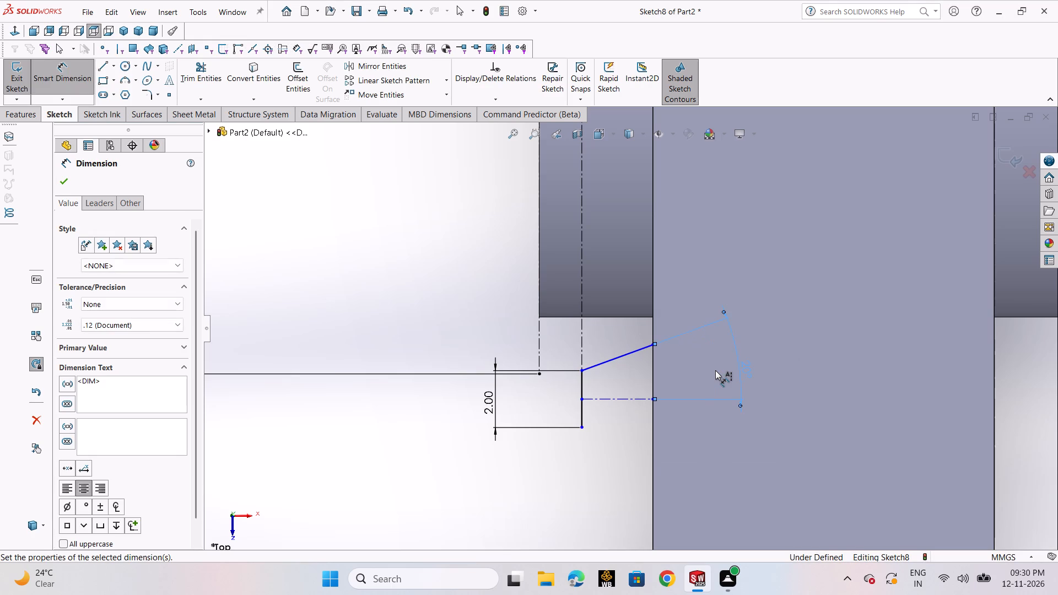
click(58, 185)
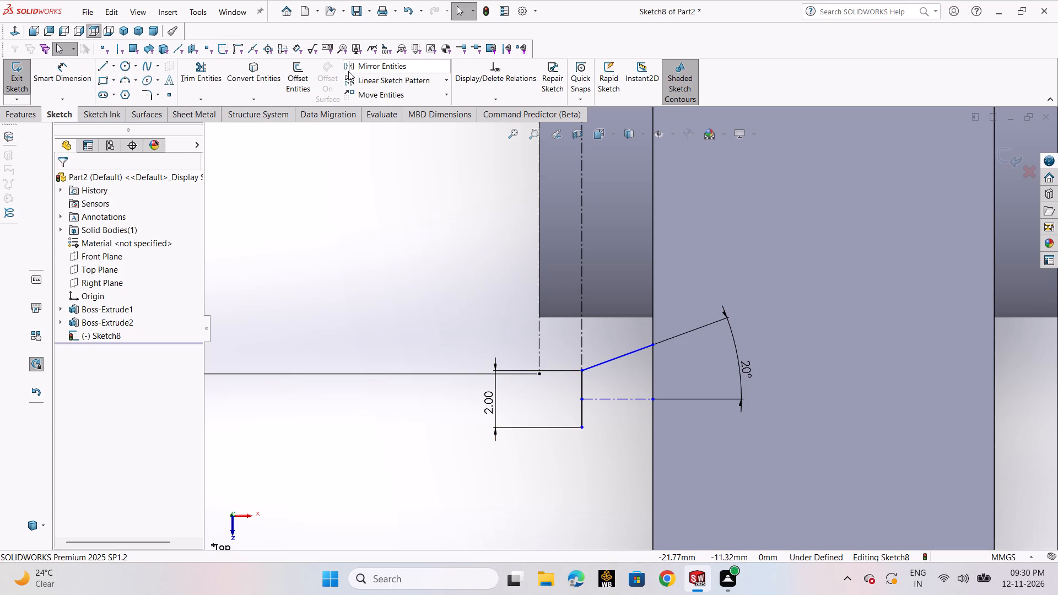
Mirror the sloped line about the short horizontal construction line to form the profile's opposite side.
click(350, 71)
click(621, 355)
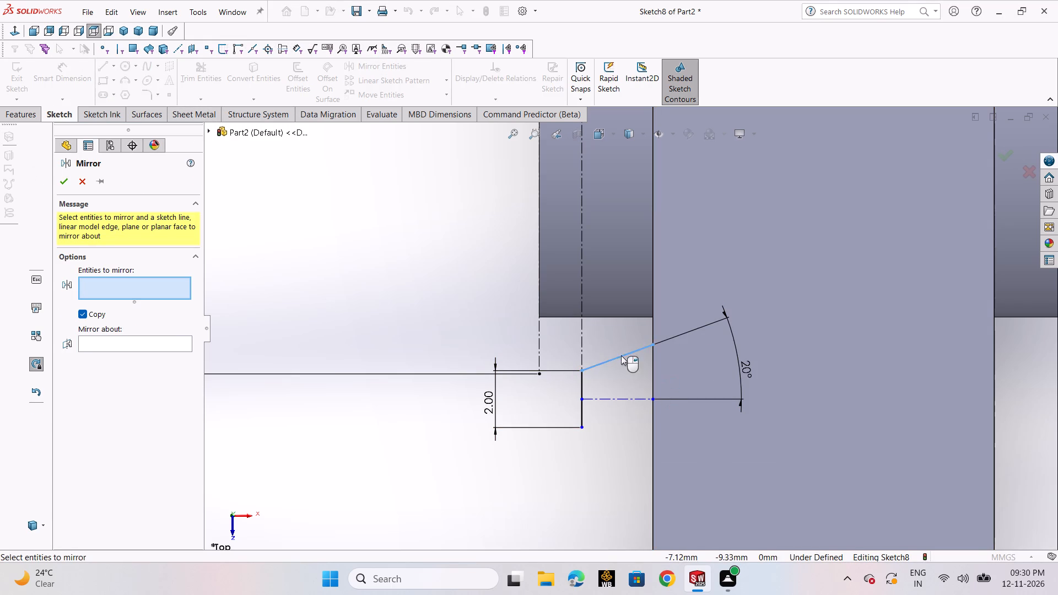
click(172, 341)
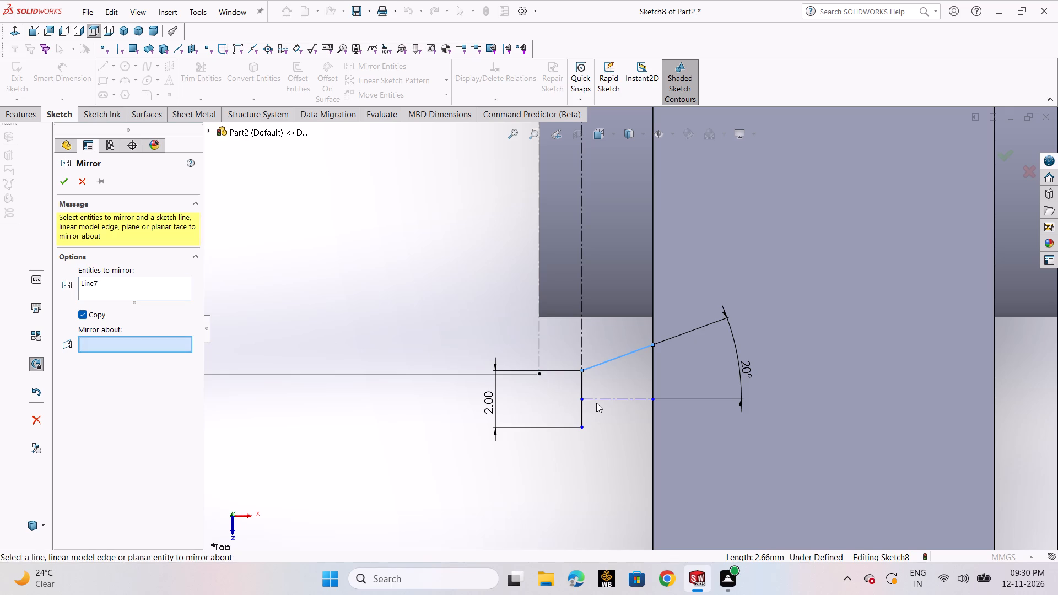
click(597, 400)
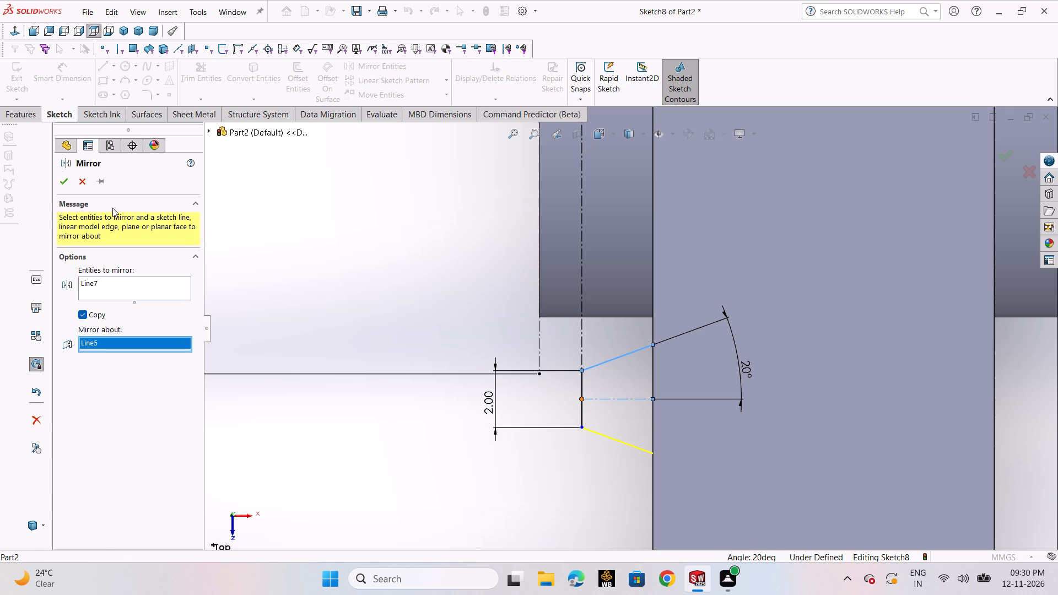
click(59, 181)
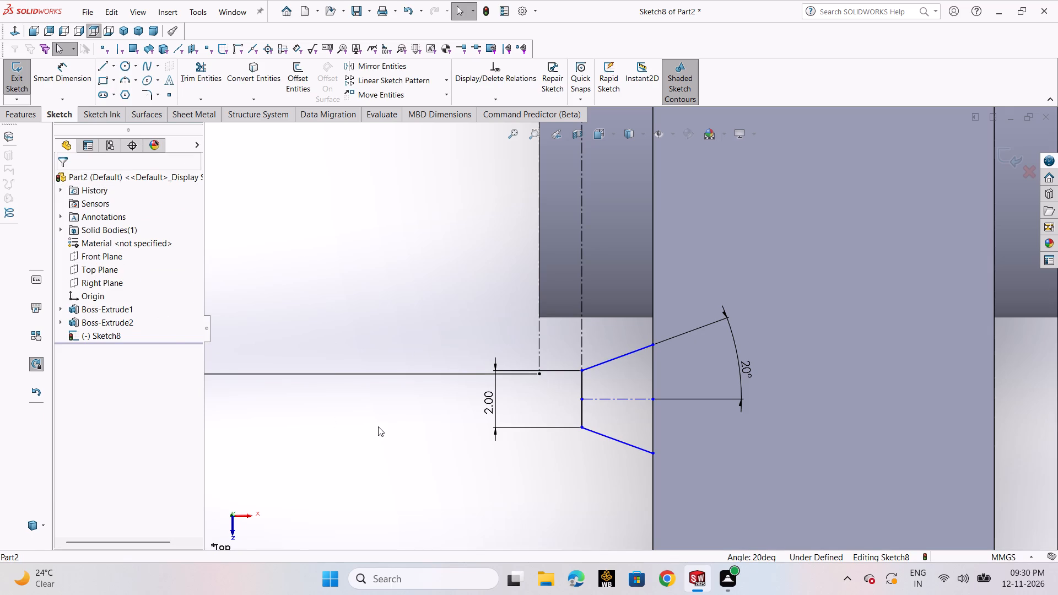
click(378, 426)
Delete the coincident relation between the upper sloped line's end and the bar's edge, and extend that end slightly past the edge into the bar.
scroll(644, 376, up, 1)
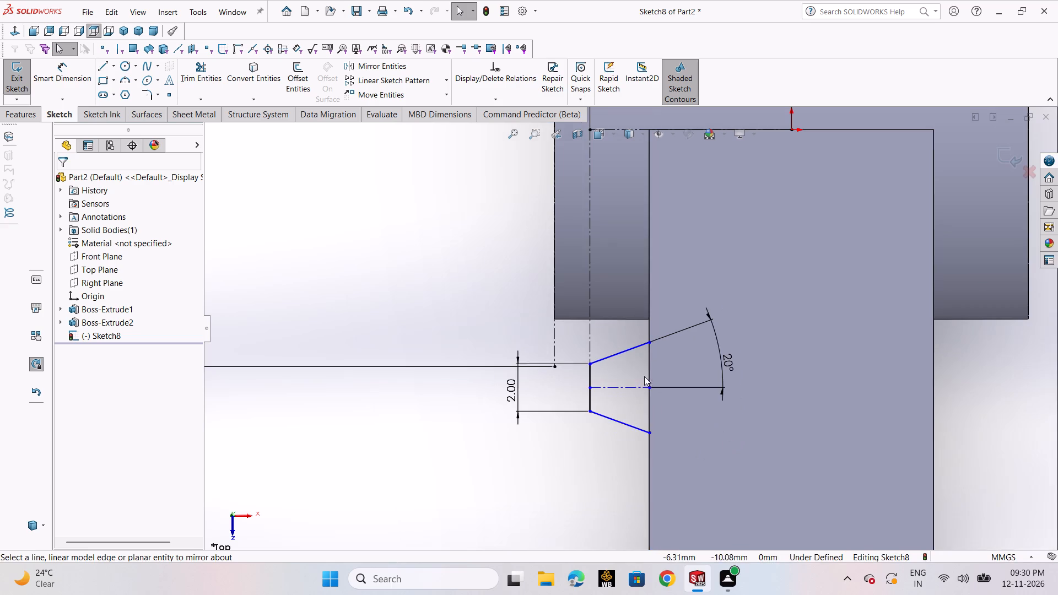
scroll(652, 363, down, 4)
click(641, 311)
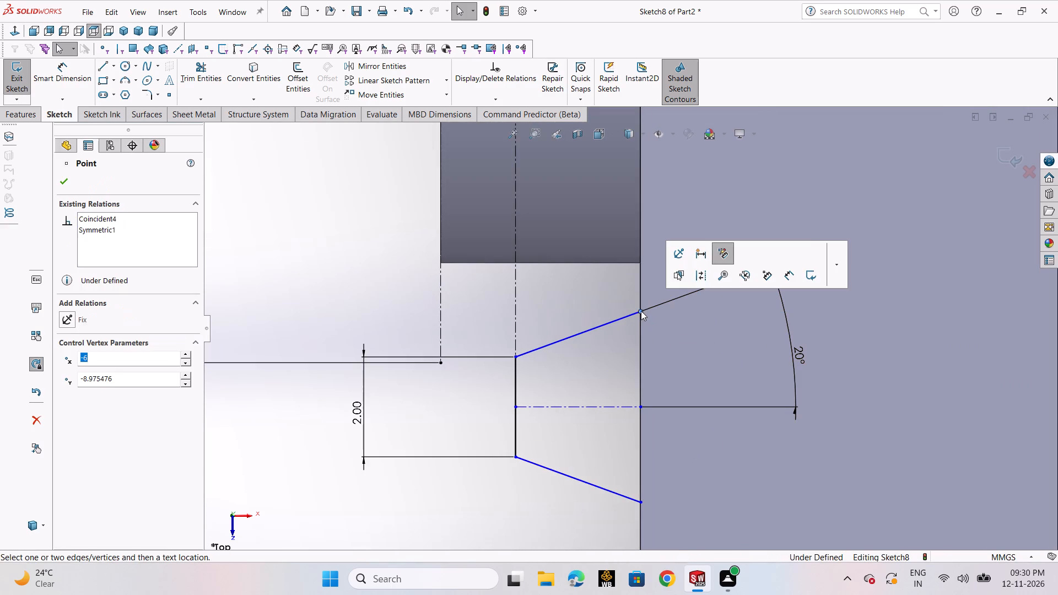
click(642, 323)
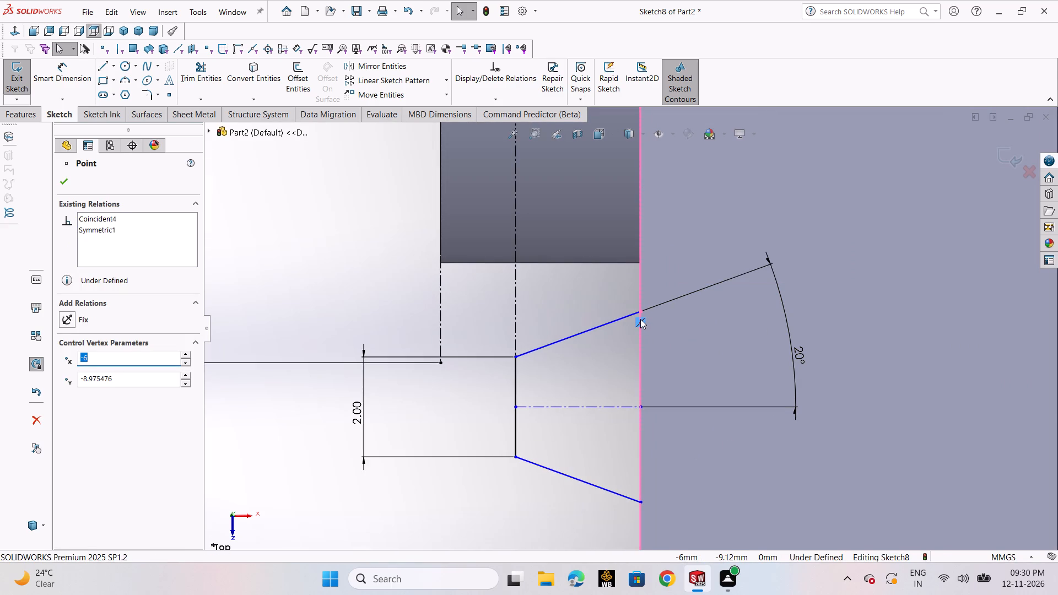
key(Delete)
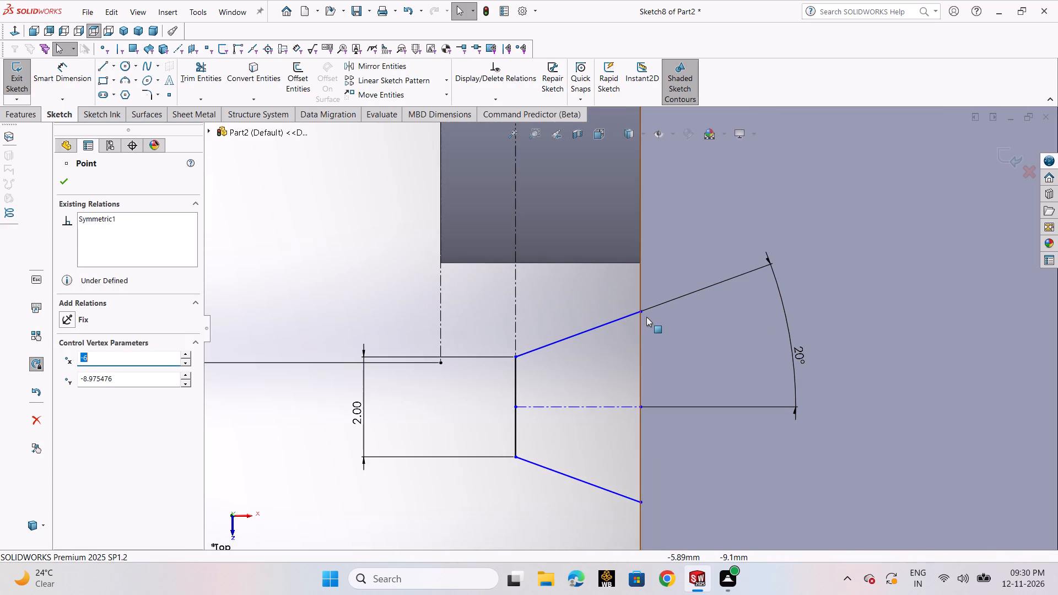
drag(641, 313, 665, 305)
click(488, 503)
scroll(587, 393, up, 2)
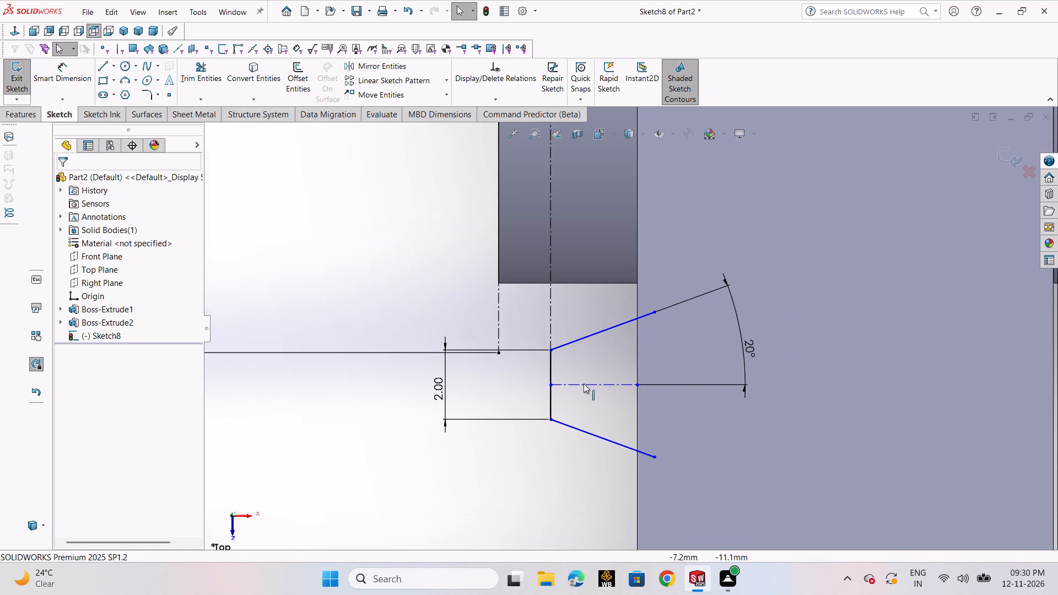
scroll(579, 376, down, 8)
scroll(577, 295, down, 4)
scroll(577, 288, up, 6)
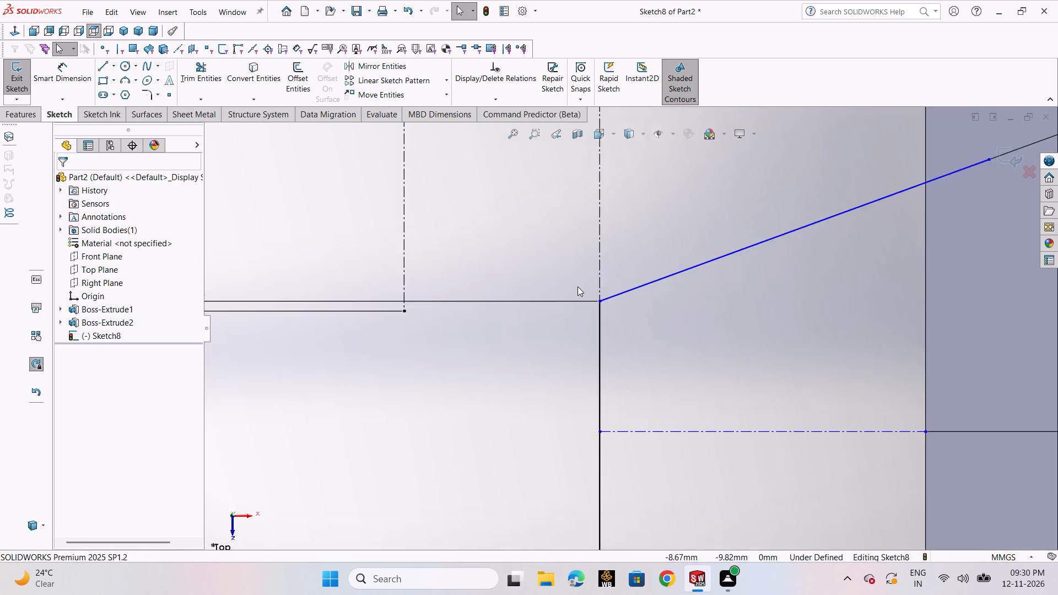
Dimension the vertical distance from the boss's outer upper corner to the upper end of the profile's 2 mm line to 18 mm.
scroll(577, 286, up, 11)
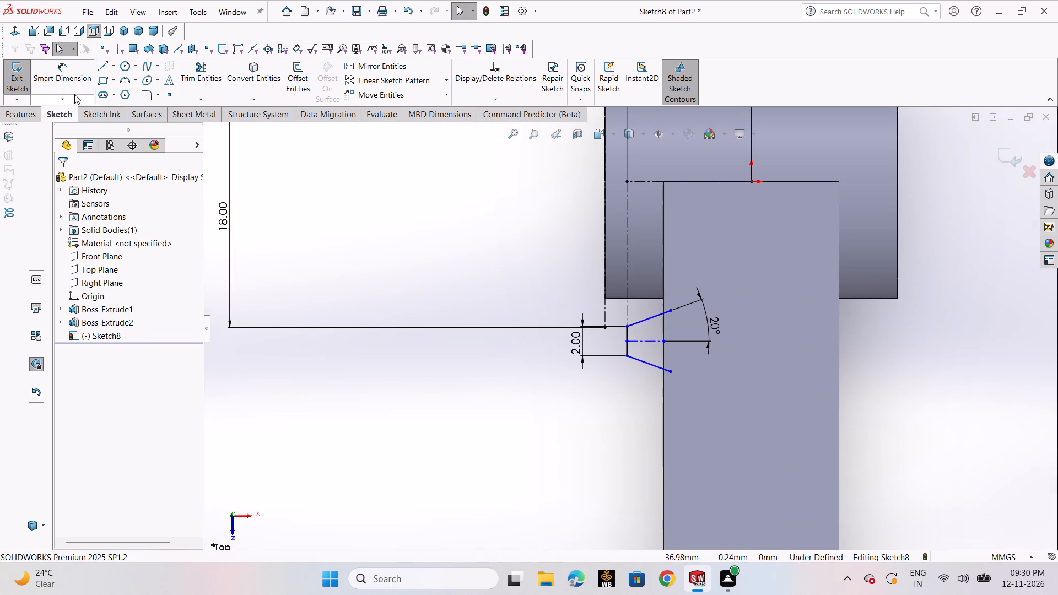
click(74, 84)
scroll(604, 340, down, 4)
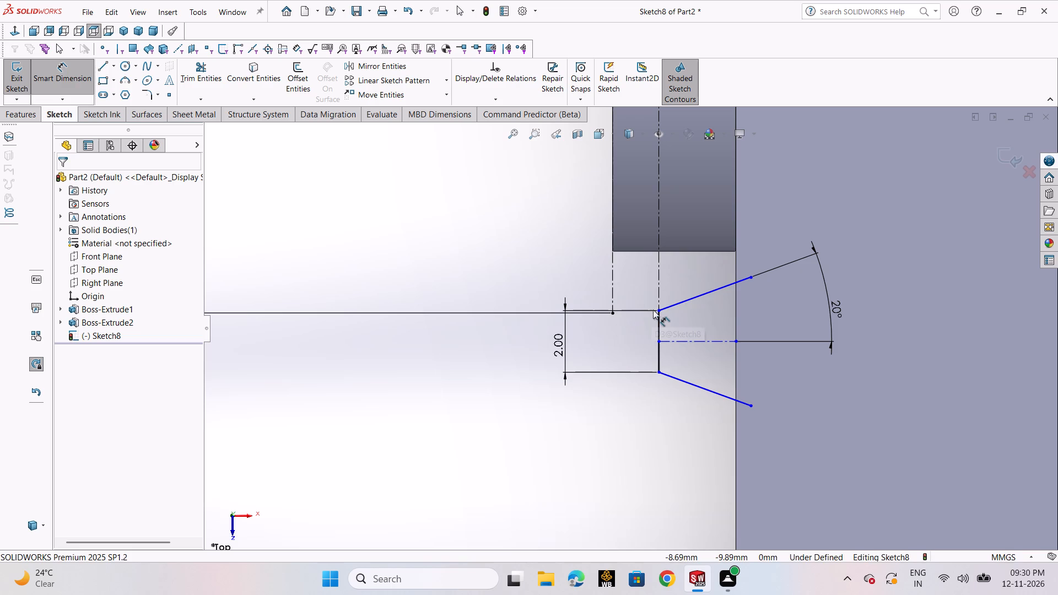
click(657, 312)
scroll(687, 273, up, 7)
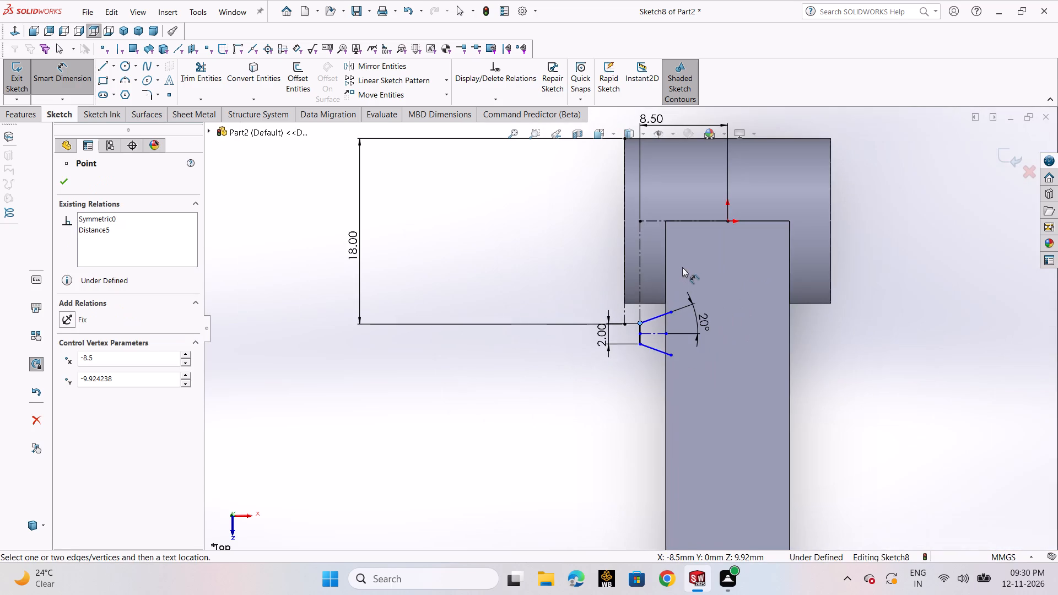
scroll(671, 248, up, 1)
scroll(651, 221, down, 4)
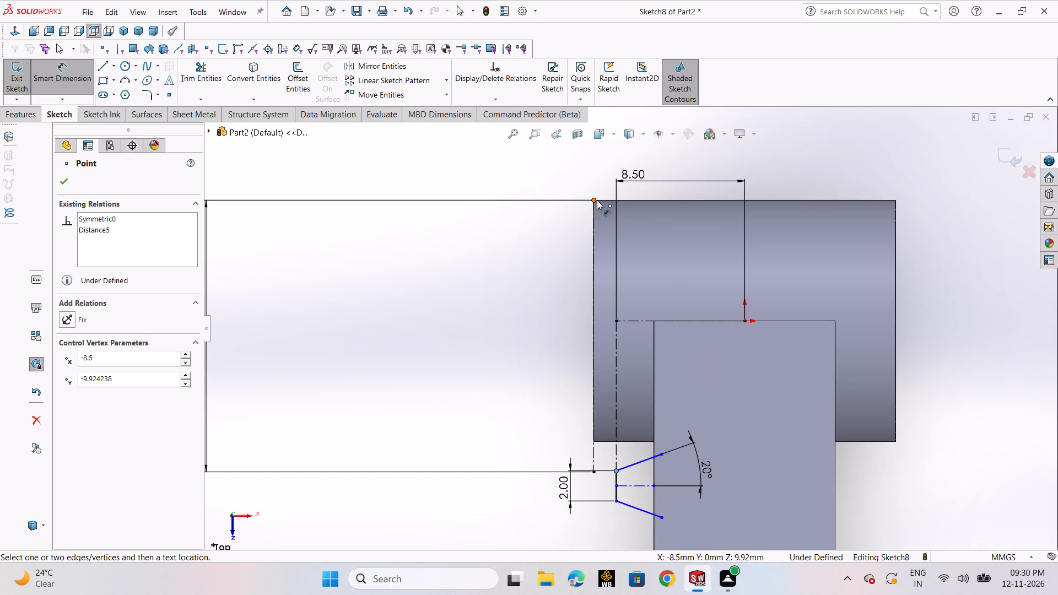
click(595, 201)
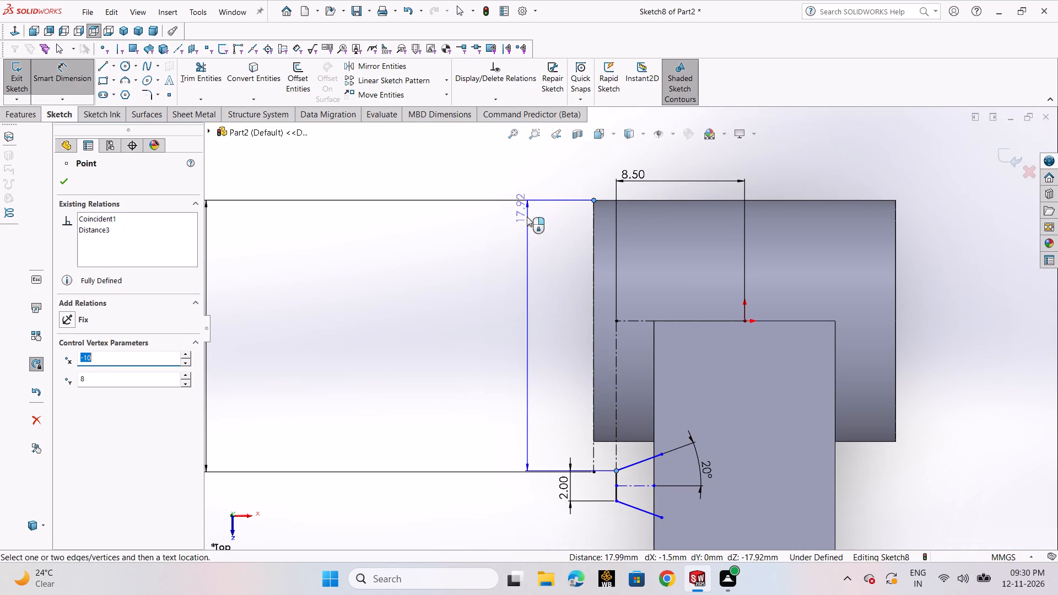
click(536, 256)
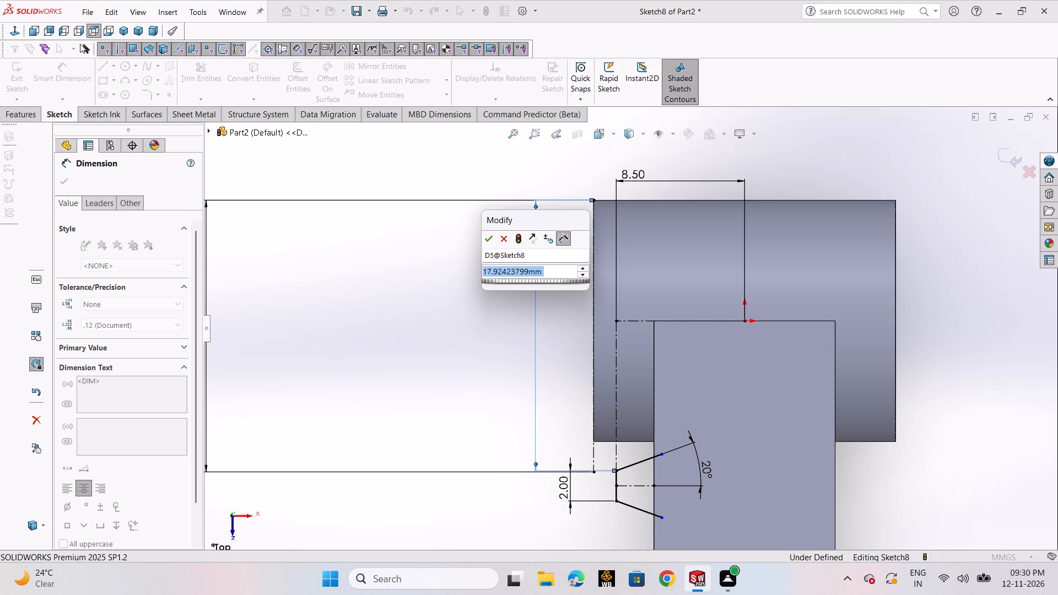
text(18)
key(Return)
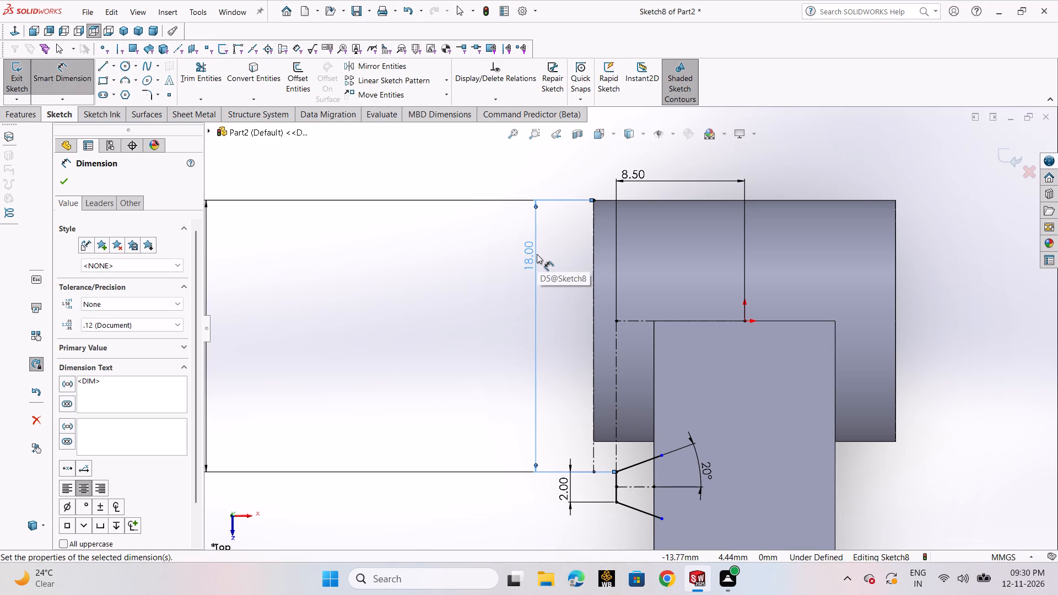
click(68, 188)
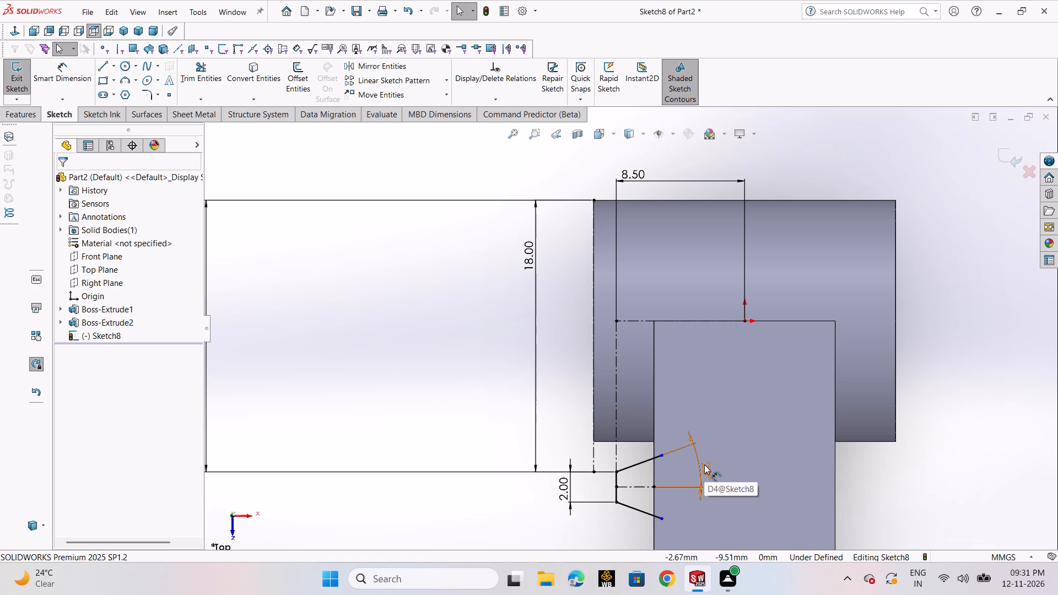
Sketch a vertical line inside the bar from the upper sloped line's free end to slightly past the lower sloped line's end.
scroll(678, 459, up, 1)
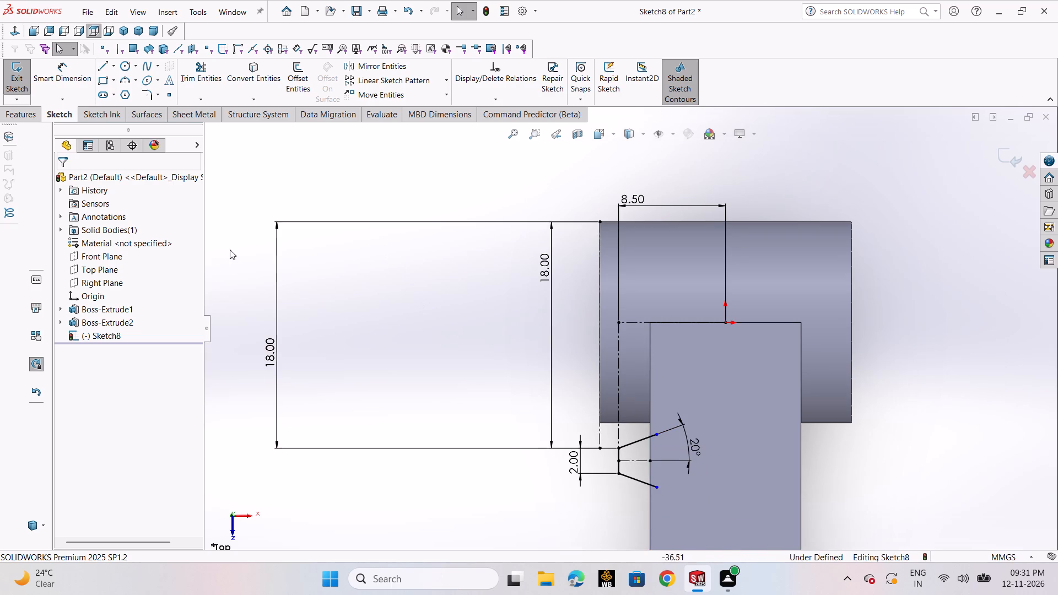
click(100, 67)
click(115, 79)
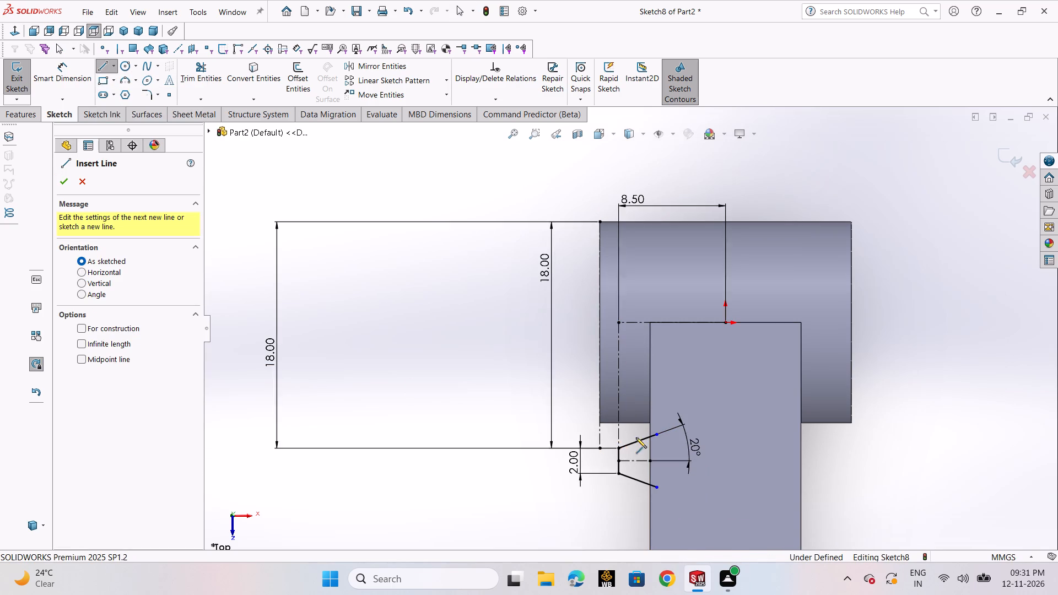
click(658, 435)
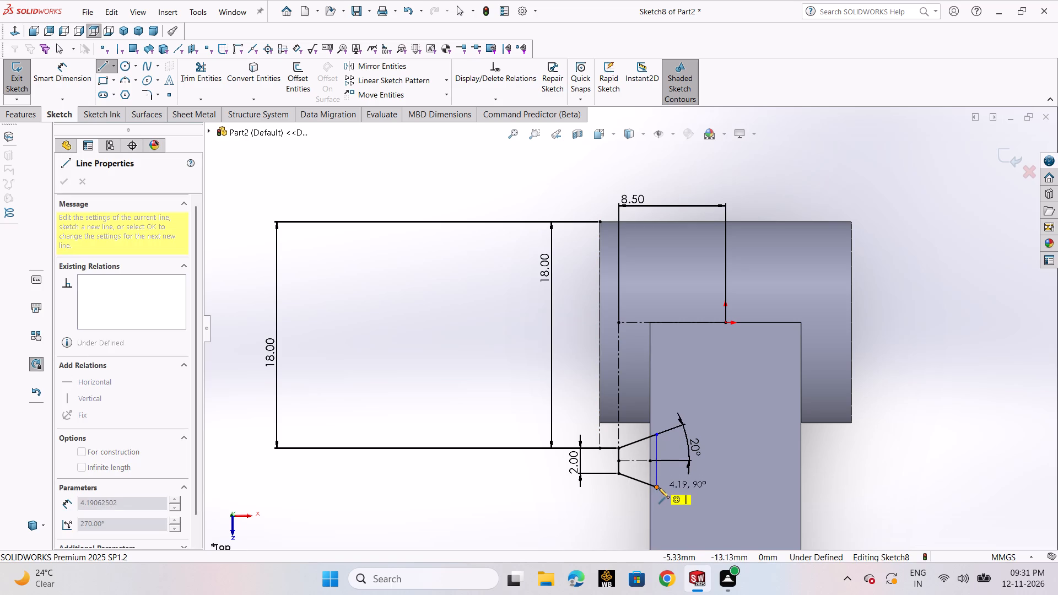
click(658, 491)
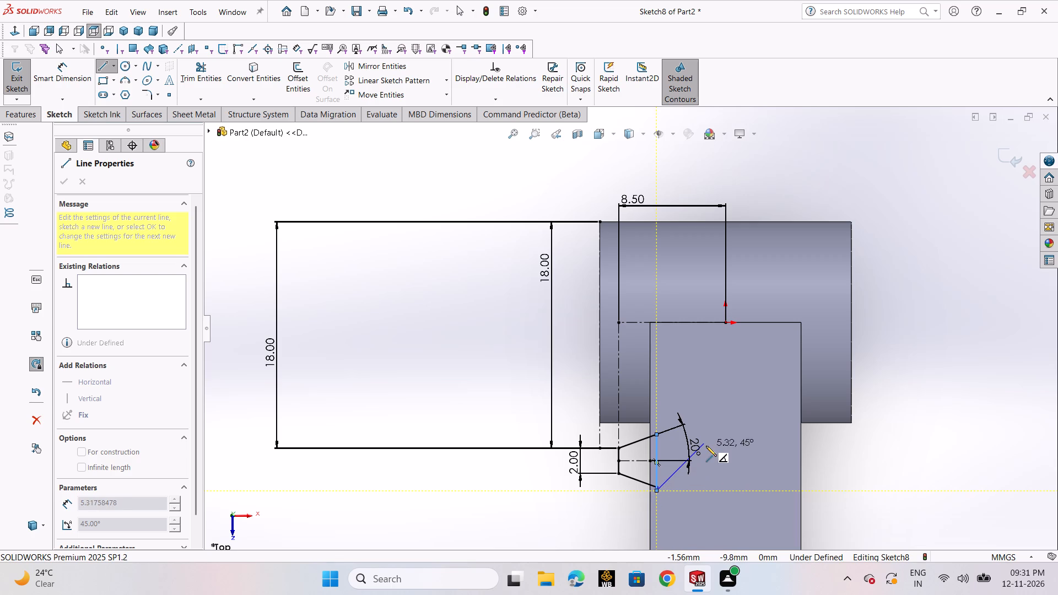
scroll(663, 466, up, 2)
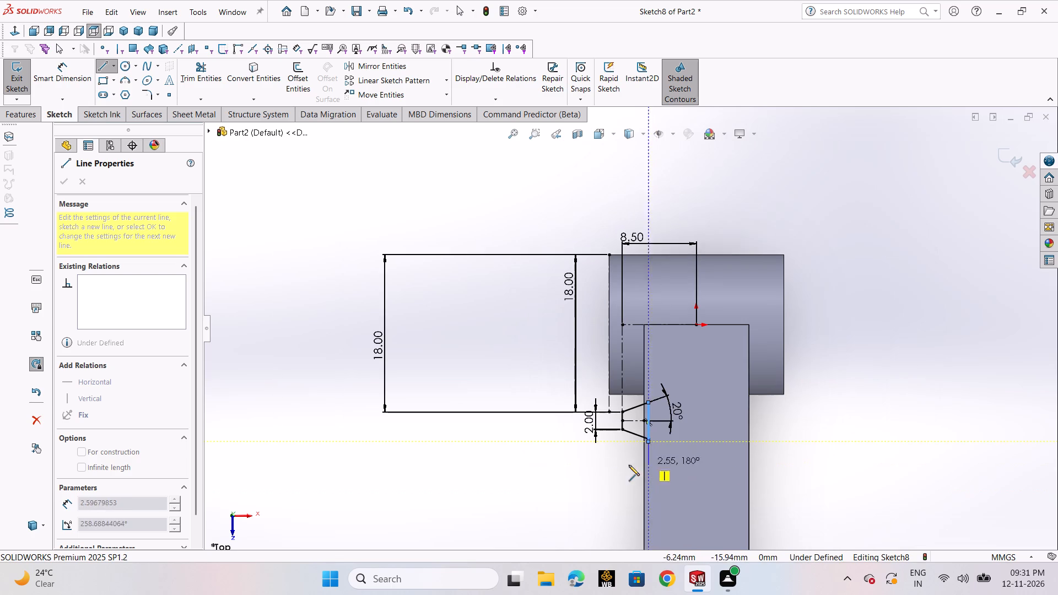
key(Escape)
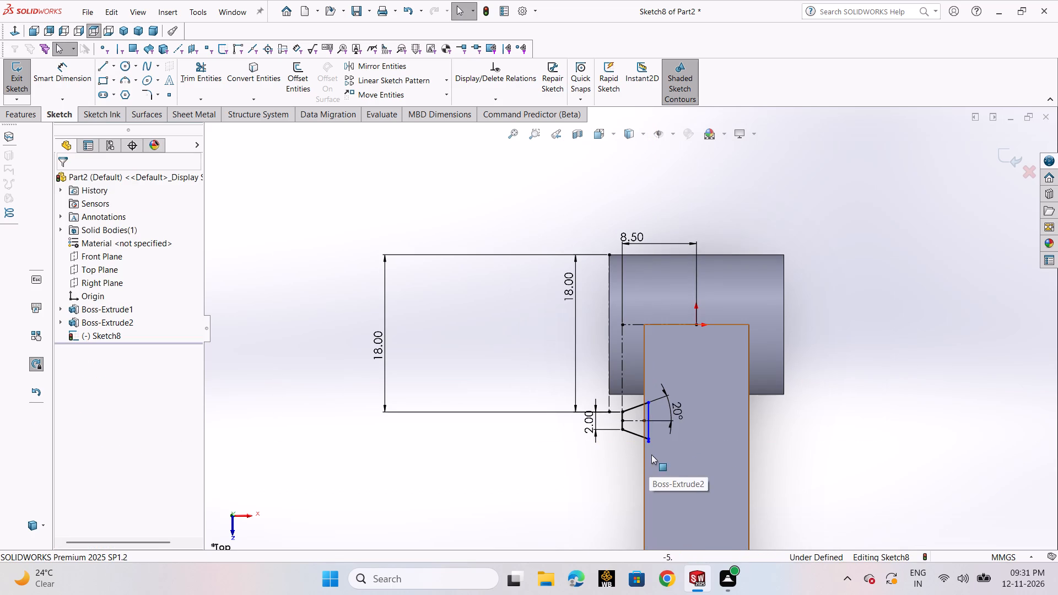
Trim the vertical line's overhang beyond the lower sloped line to close the tapered profile.
scroll(652, 452, down, 5)
scroll(629, 371, down, 2)
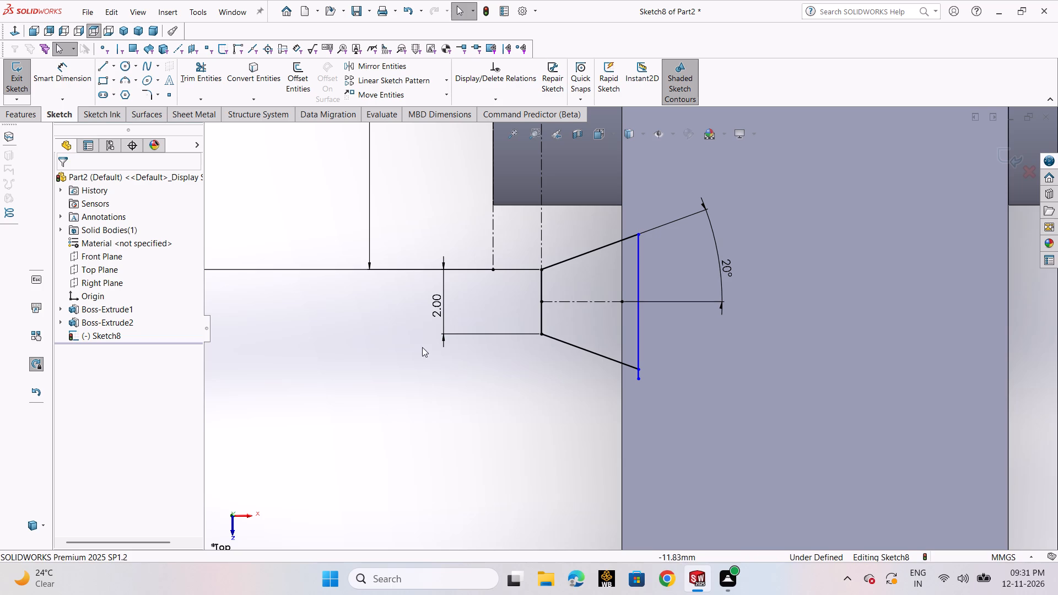
click(194, 76)
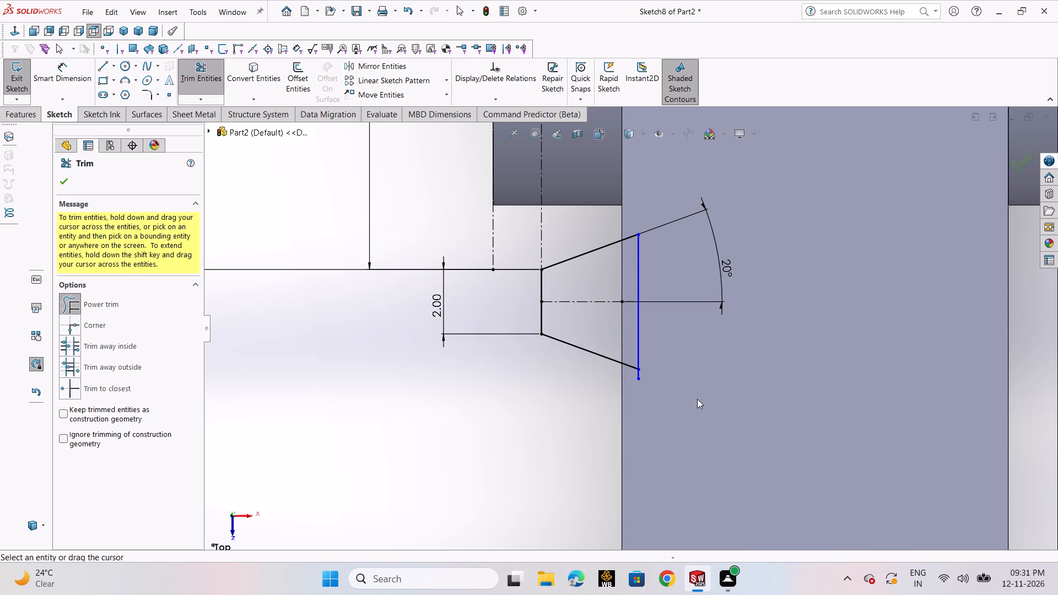
scroll(697, 399, down, 4)
drag(614, 334, 546, 325)
scroll(656, 317, up, 4)
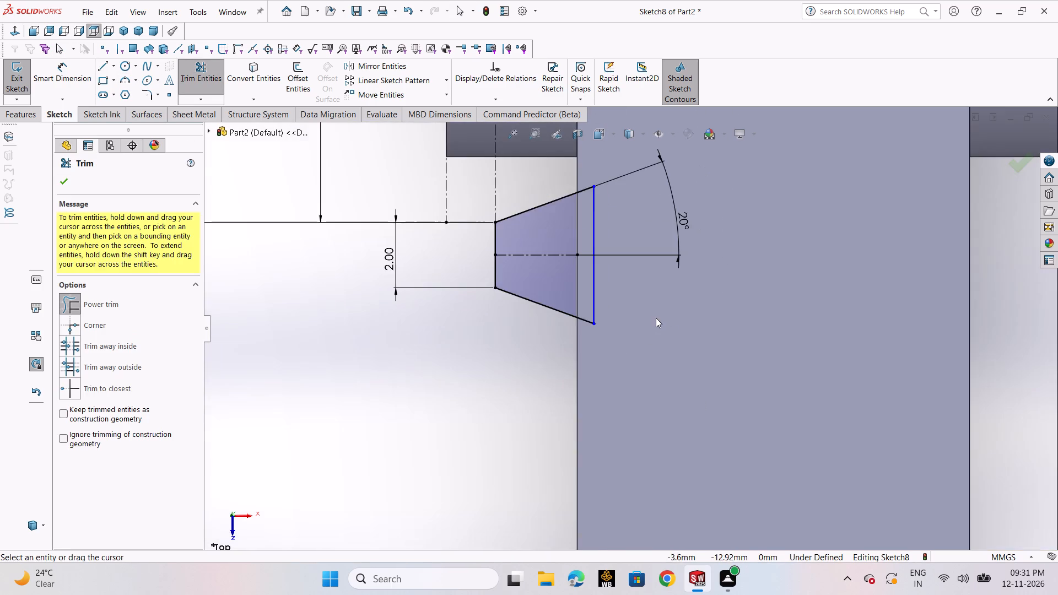
scroll(613, 316, up, 3)
click(64, 182)
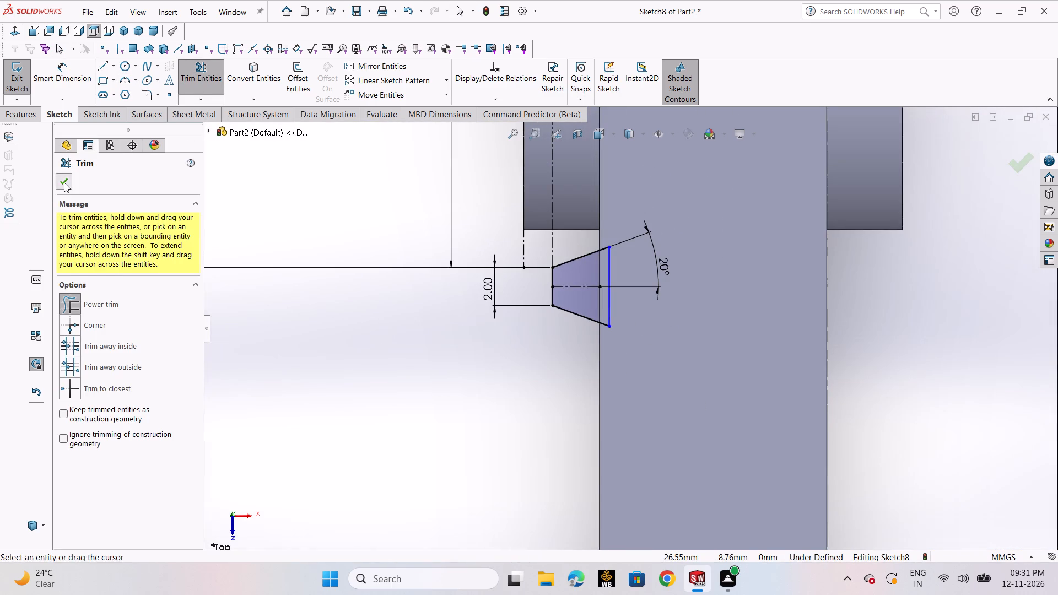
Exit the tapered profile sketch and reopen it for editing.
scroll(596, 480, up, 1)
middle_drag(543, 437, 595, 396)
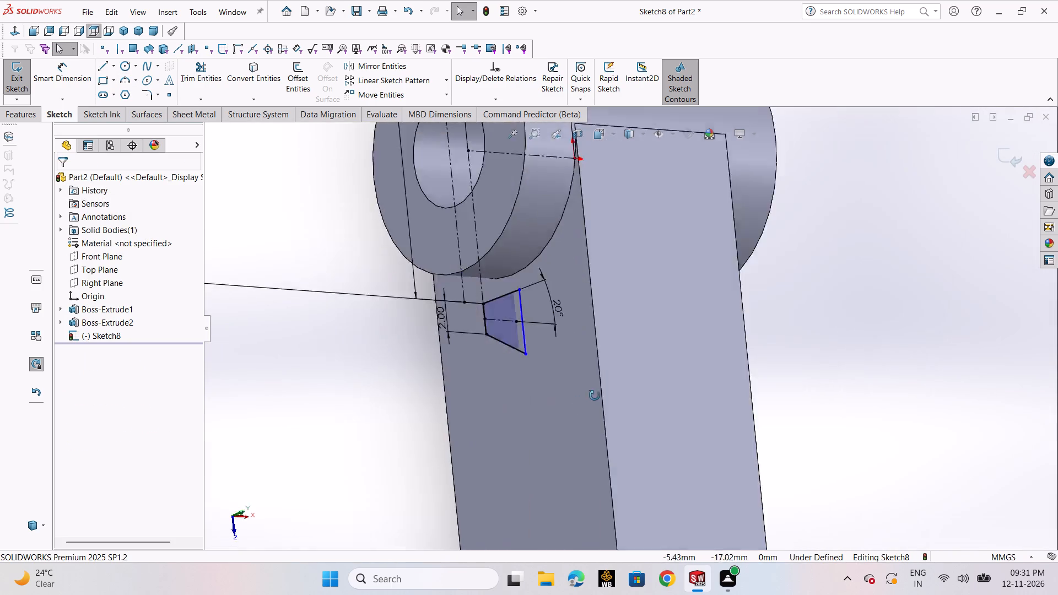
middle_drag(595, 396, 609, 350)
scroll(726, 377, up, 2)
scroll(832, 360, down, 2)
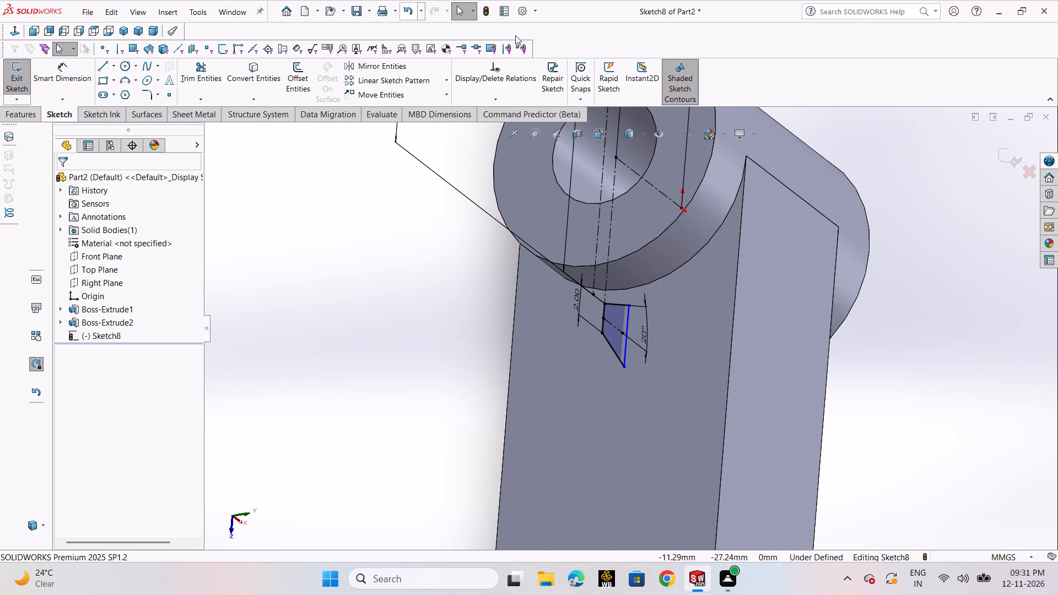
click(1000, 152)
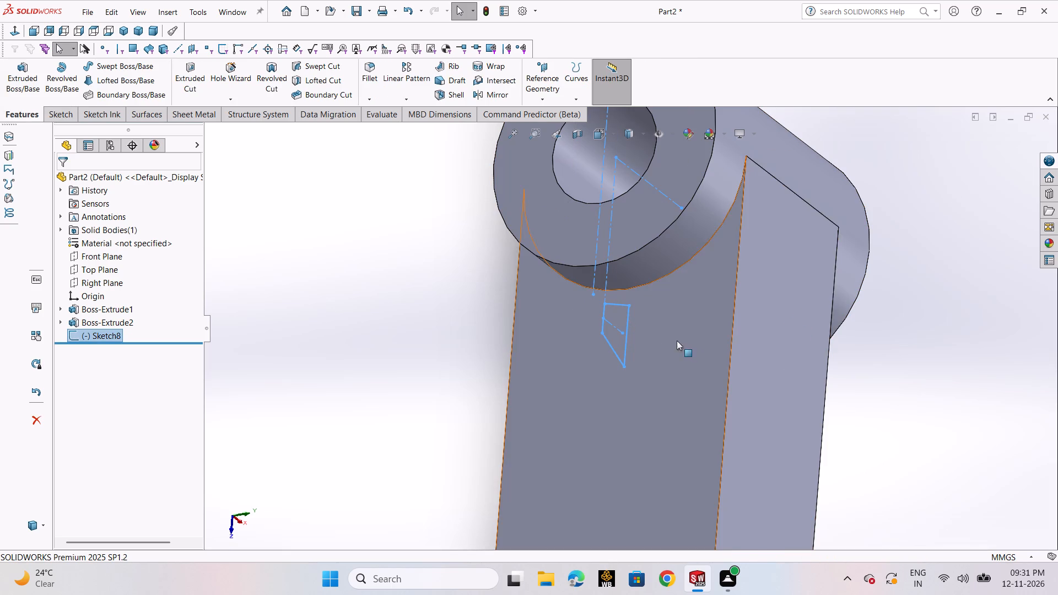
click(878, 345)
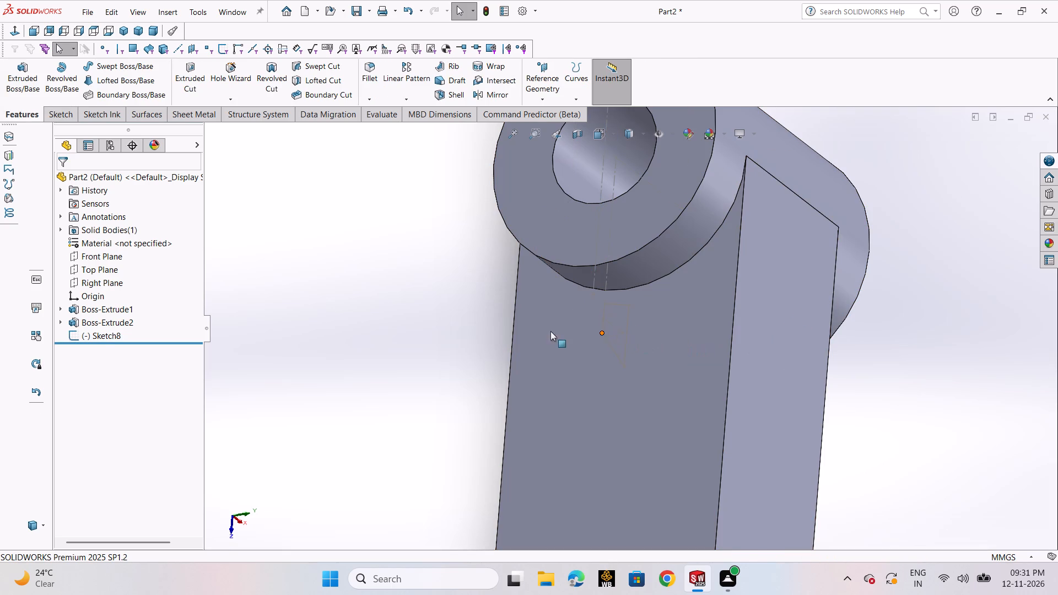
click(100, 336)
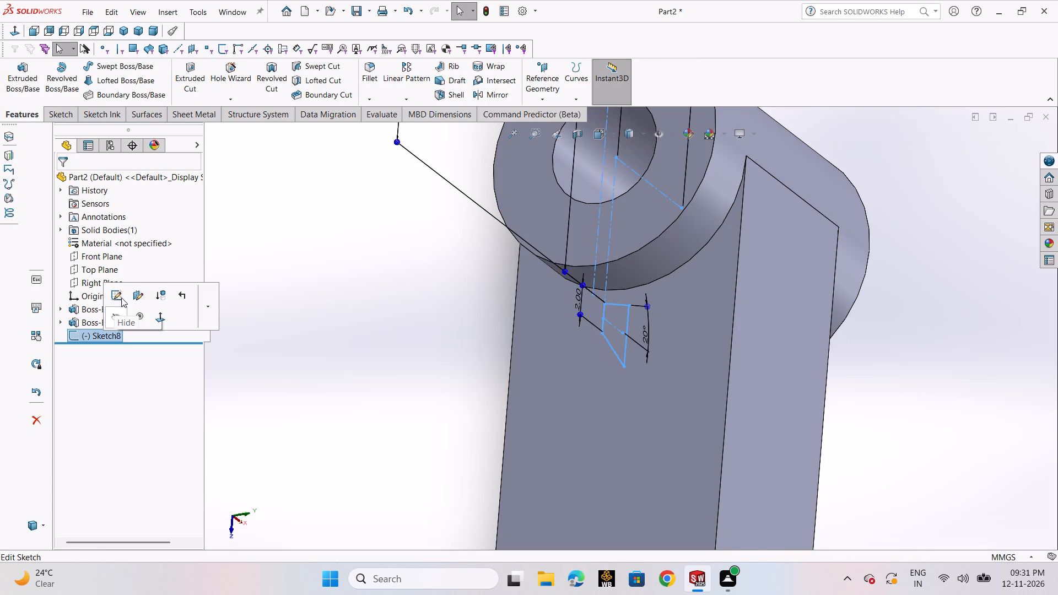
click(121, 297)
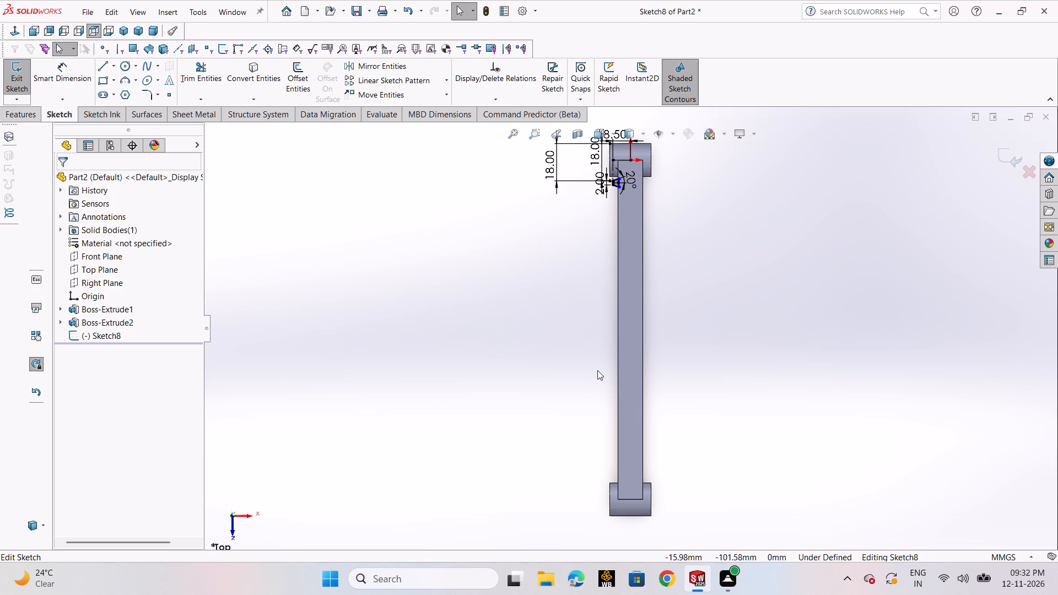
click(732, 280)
Start a linear sketch pattern of the closed tapered profile and replace the X-axis with the bar's long edge as Direction 1.
scroll(603, 169, down, 2)
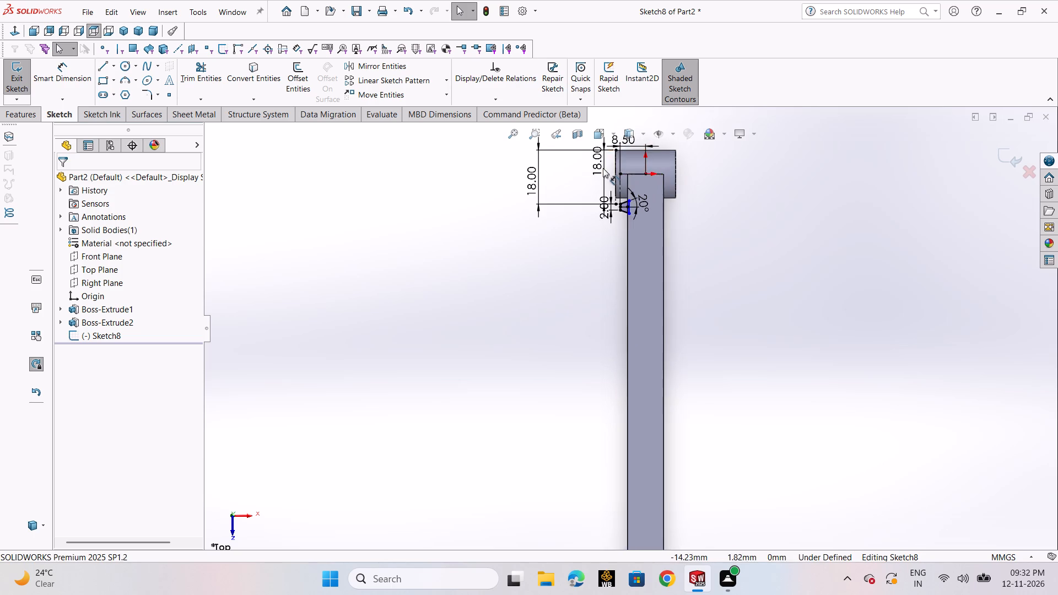
scroll(603, 177, down, 3)
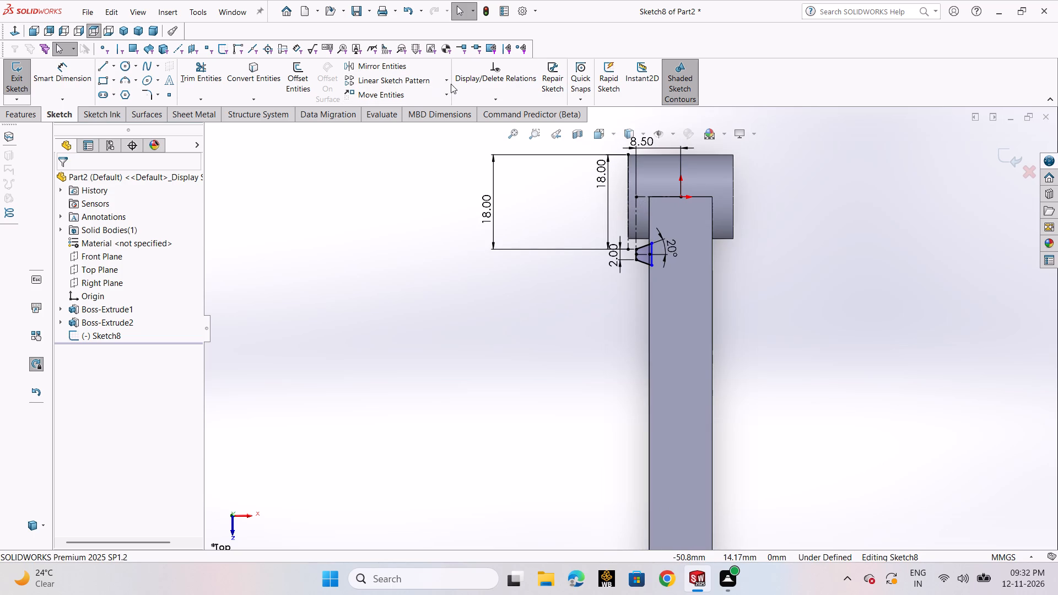
click(448, 81)
click(435, 100)
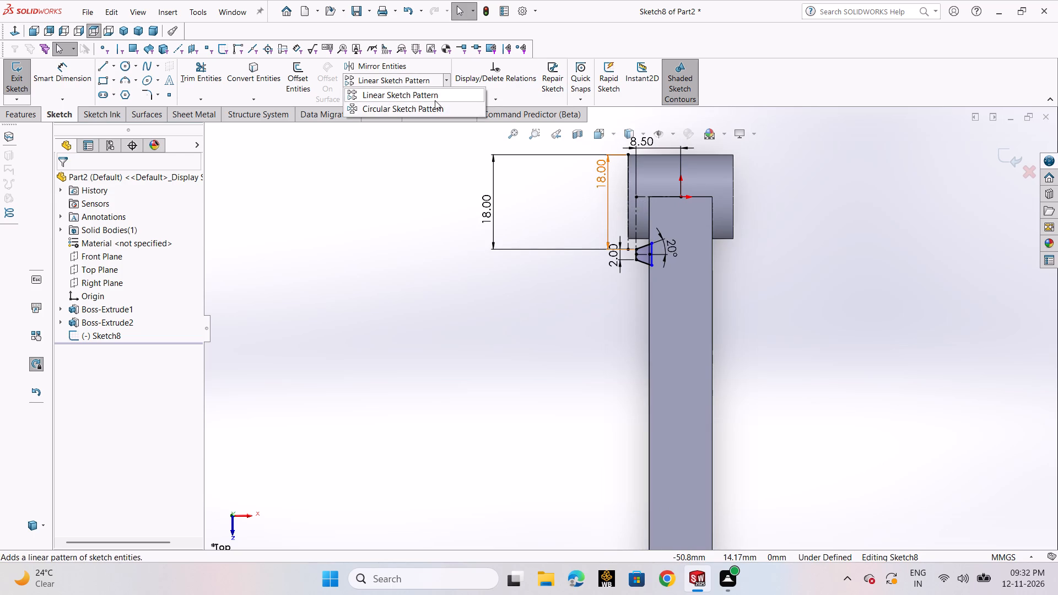
scroll(639, 247, down, 7)
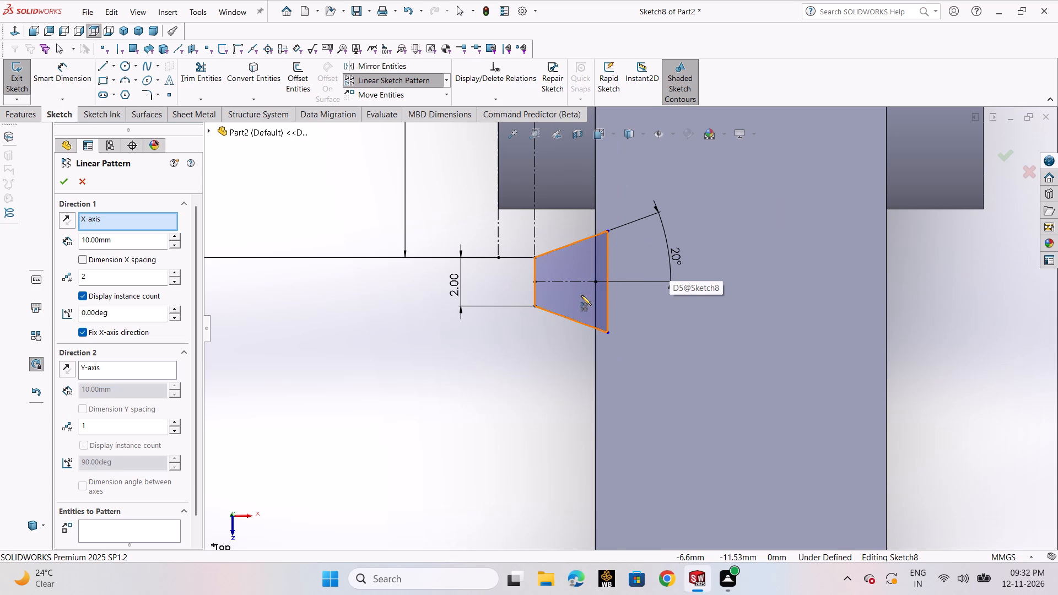
click(581, 295)
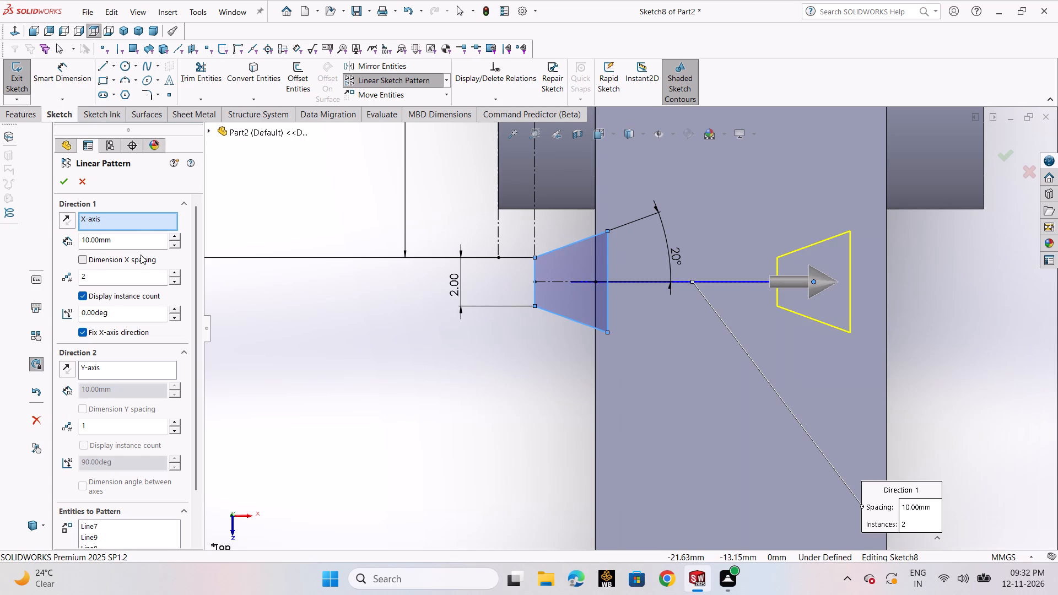
click(137, 221)
right_click(137, 221)
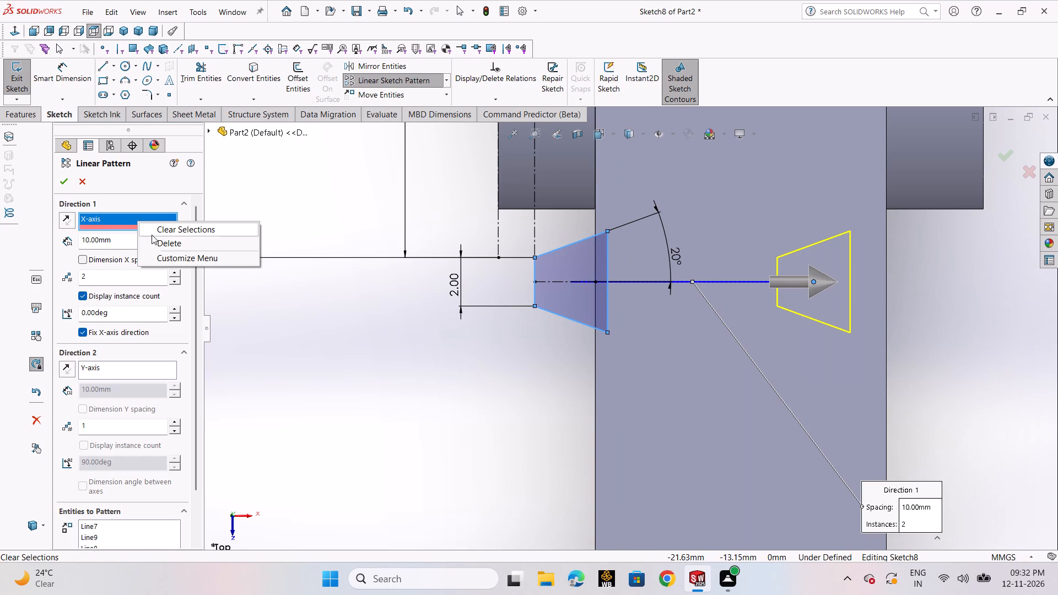
click(156, 238)
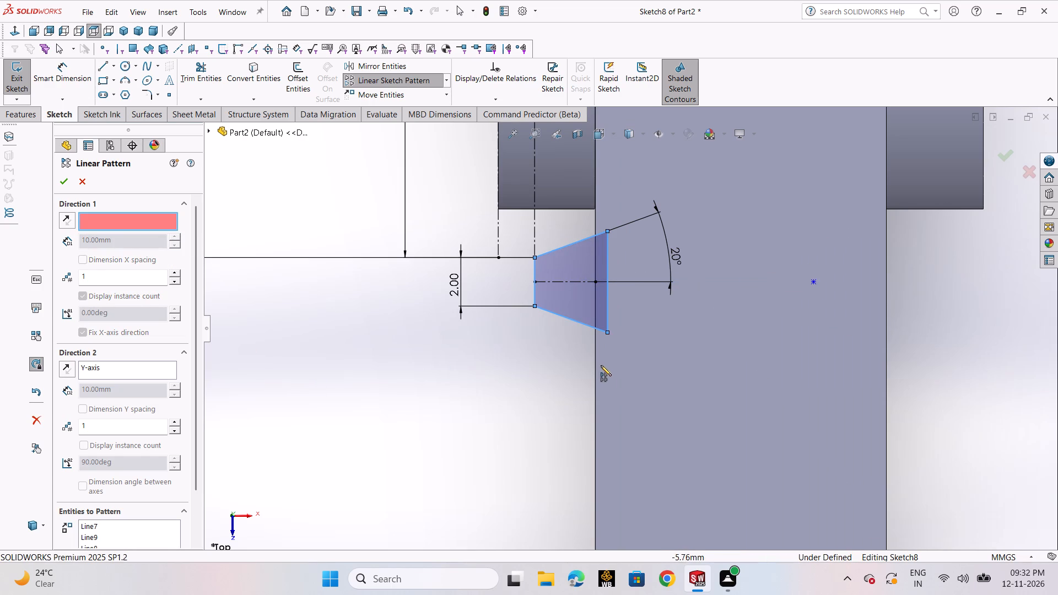
click(596, 354)
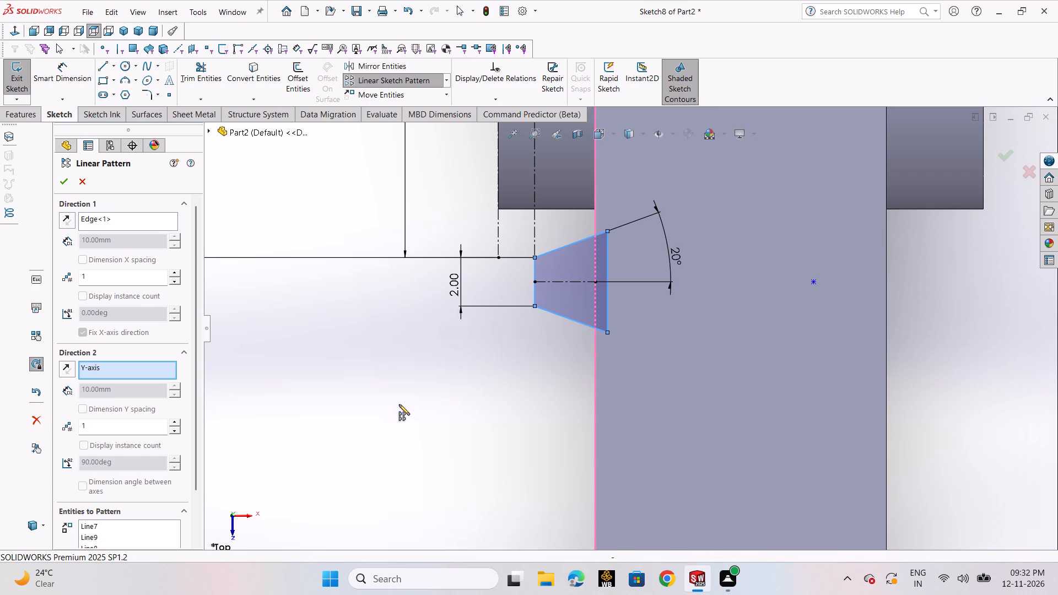
Set 24 instances for Direction 2 of the tapered profile pattern and reverse it so it runs along the bar.
scroll(493, 378, up, 3)
scroll(494, 377, down, 1)
scroll(494, 376, up, 5)
scroll(581, 387, up, 11)
double_click(92, 423)
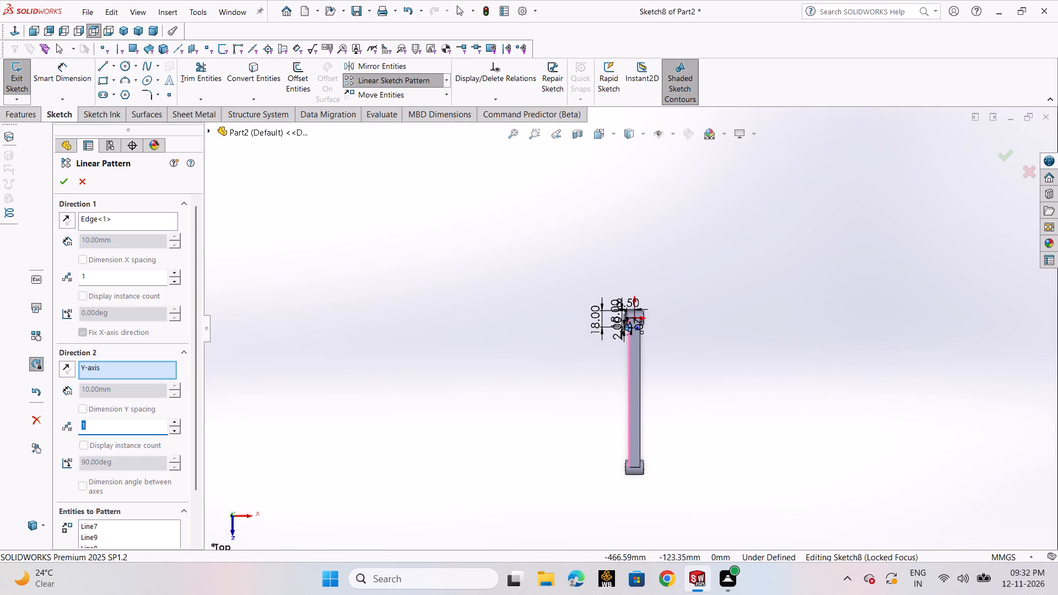
text(24)
key(Return)
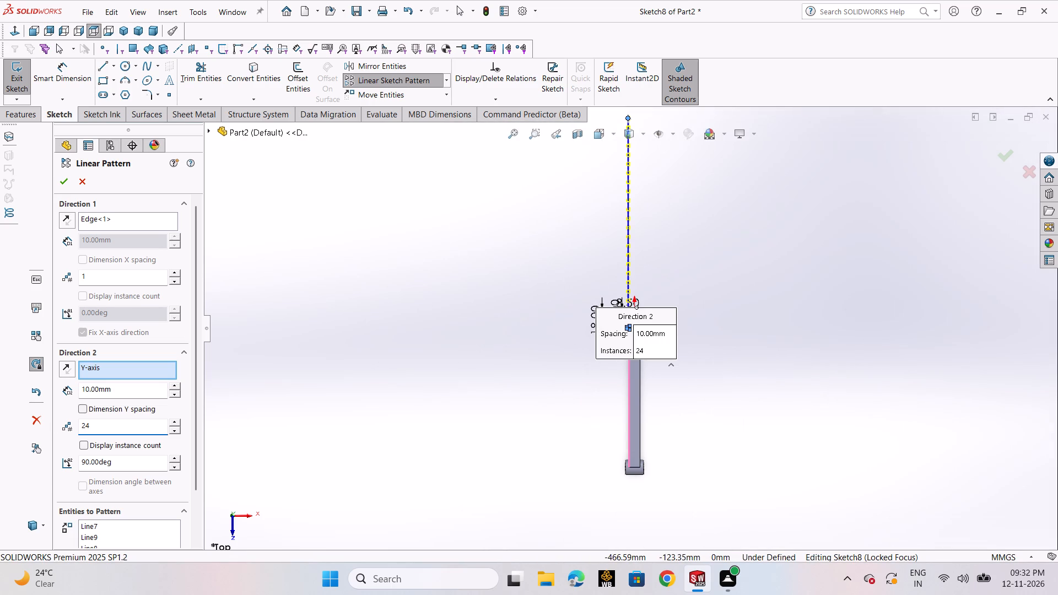
click(67, 369)
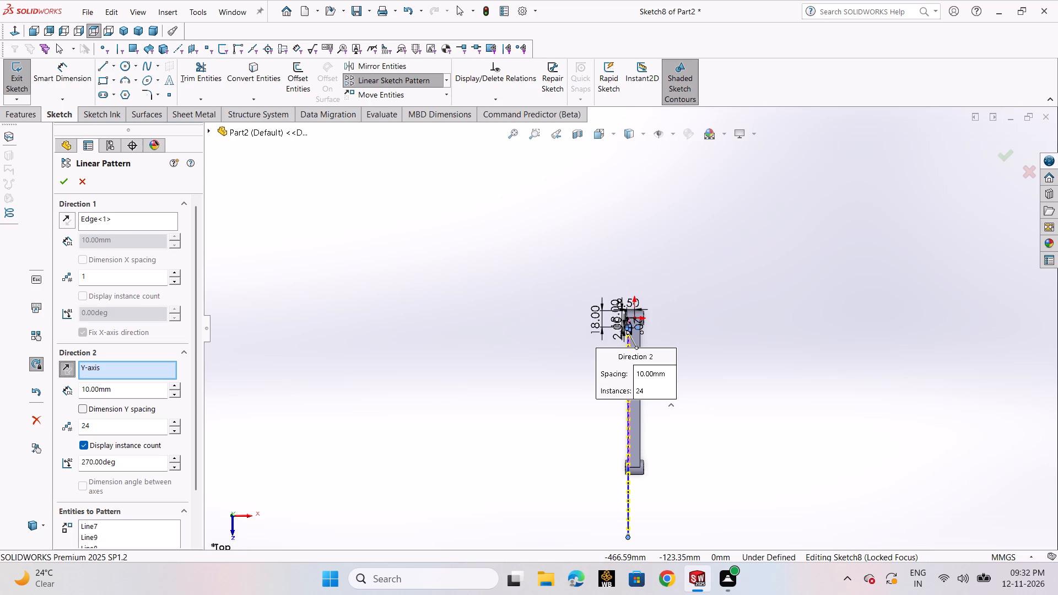
Set the Direction 2 spacing to 6 mm and complete the linear sketch pattern of the tapered profile.
double_click(125, 396)
key(6)
key(Return)
scroll(195, 467, down, 4)
scroll(671, 382, down, 4)
scroll(599, 347, down, 4)
scroll(560, 196, down, 2)
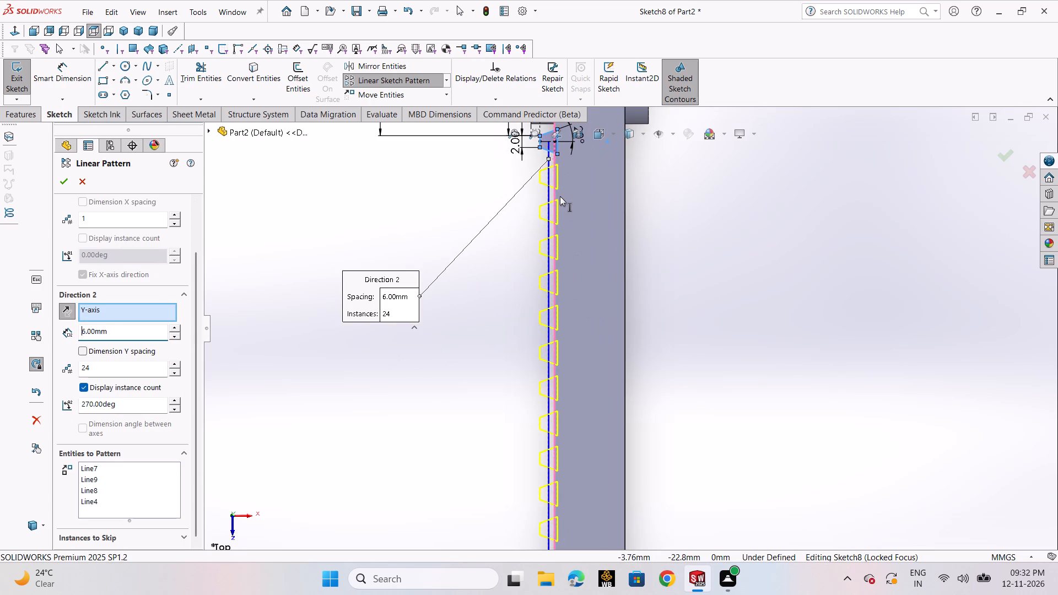
scroll(560, 196, down, 2)
scroll(556, 135, down, 5)
scroll(580, 202, down, 1)
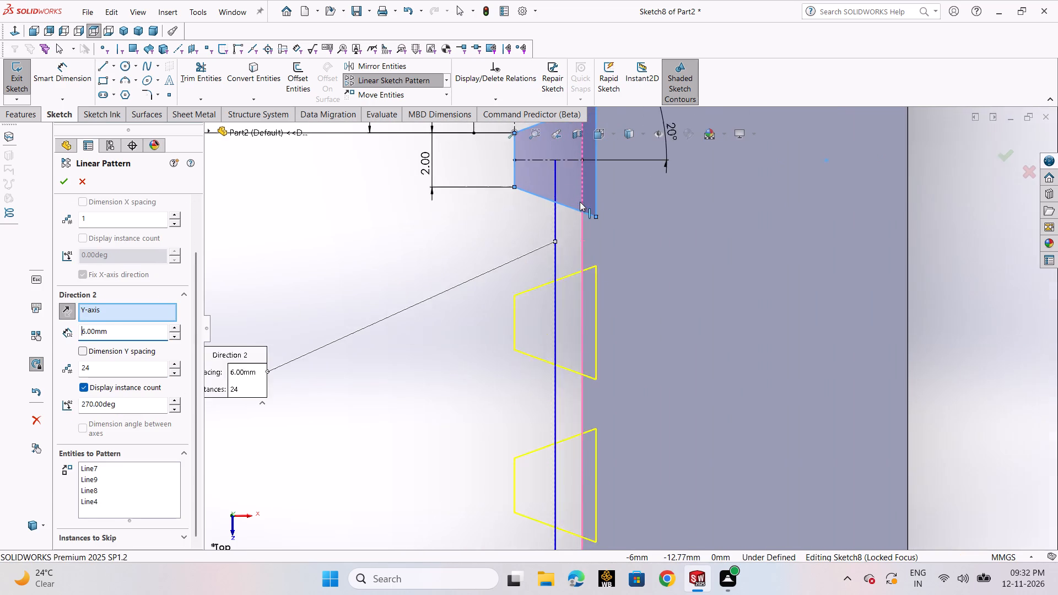
scroll(580, 202, down, 2)
scroll(597, 240, up, 2)
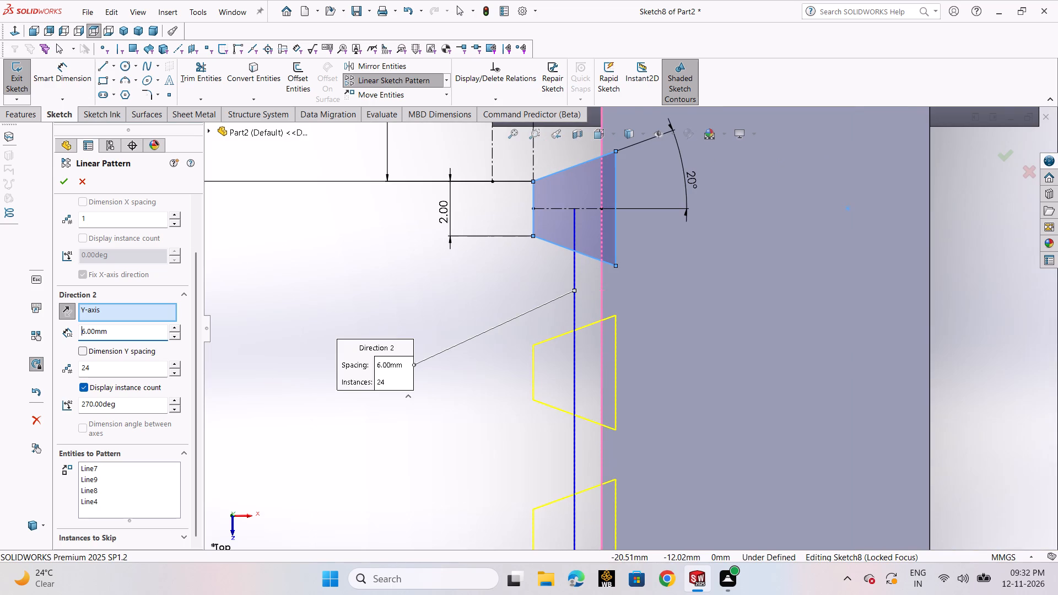
click(66, 186)
click(362, 295)
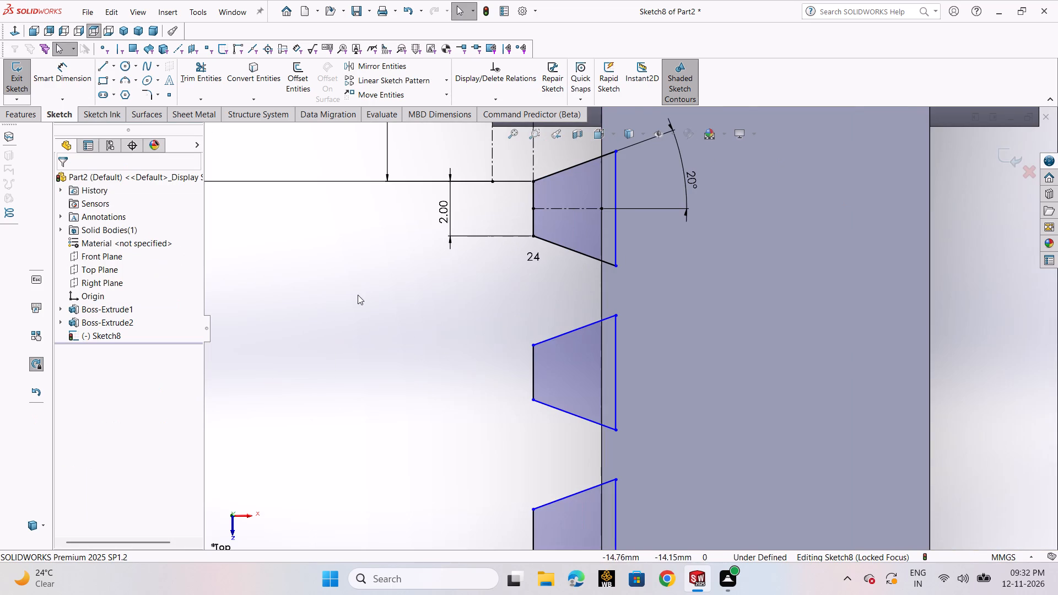
Check the pitch between the matching upper inner corners of the first two tapered profiles using a trial dimension.
click(75, 88)
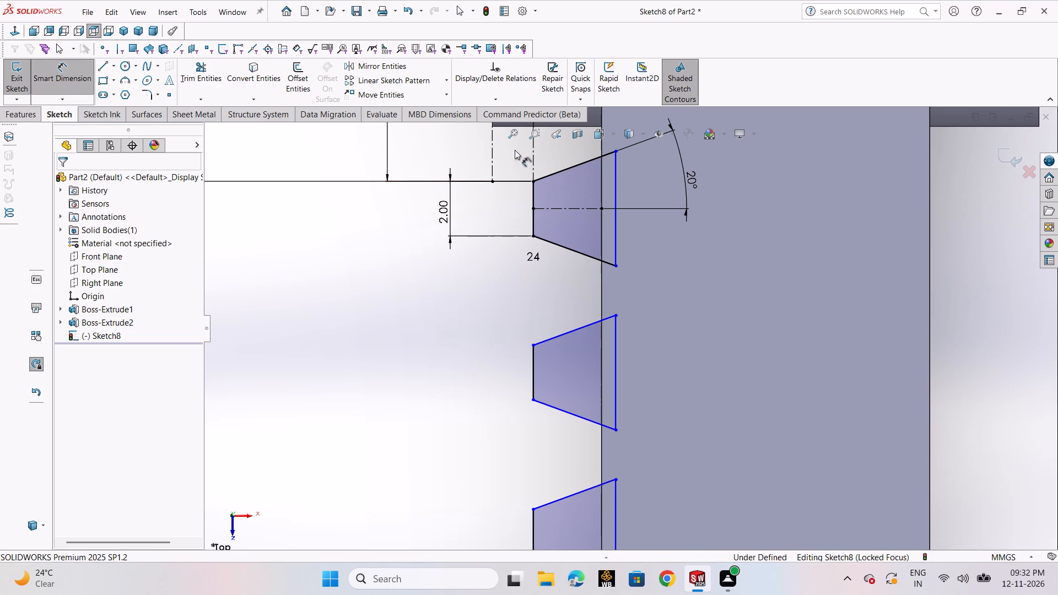
click(614, 148)
click(616, 313)
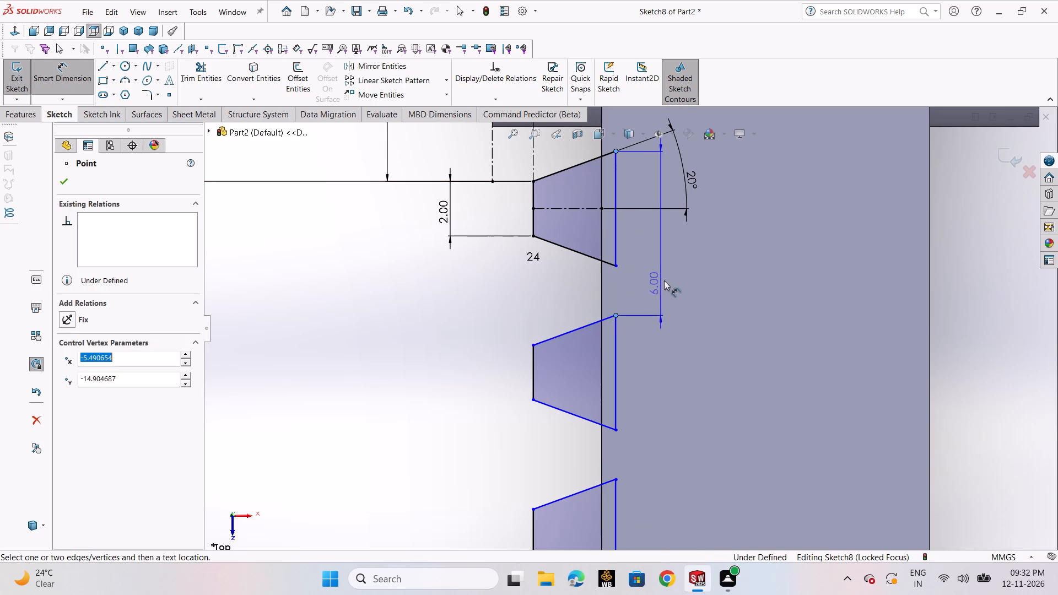
key(Escape)
Exit the sketch containing the patterned tapered profiles.
scroll(672, 271, up, 4)
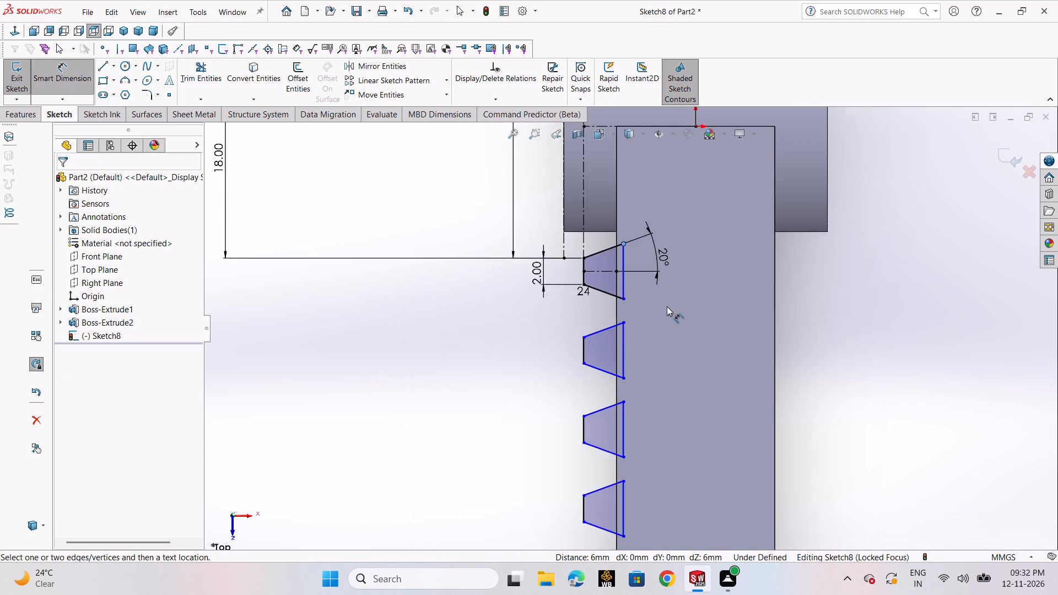
scroll(667, 306, up, 6)
scroll(662, 388, up, 3)
scroll(638, 490, up, 4)
click(722, 301)
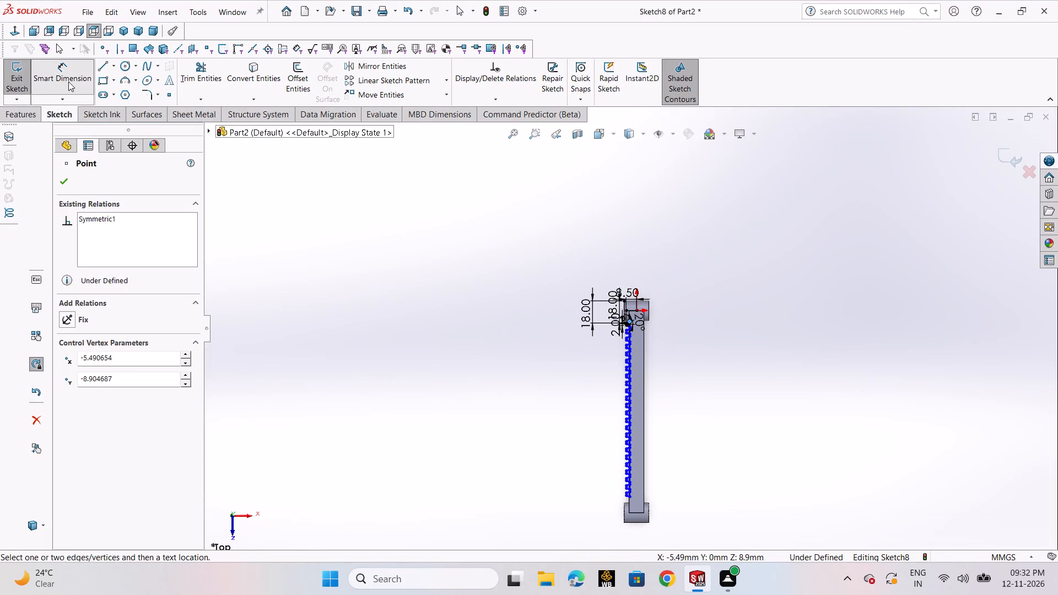
click(6, 70)
Extrude the patterned tapered profile sketch 16 mm from the mid plane, merged with the bar.
click(19, 84)
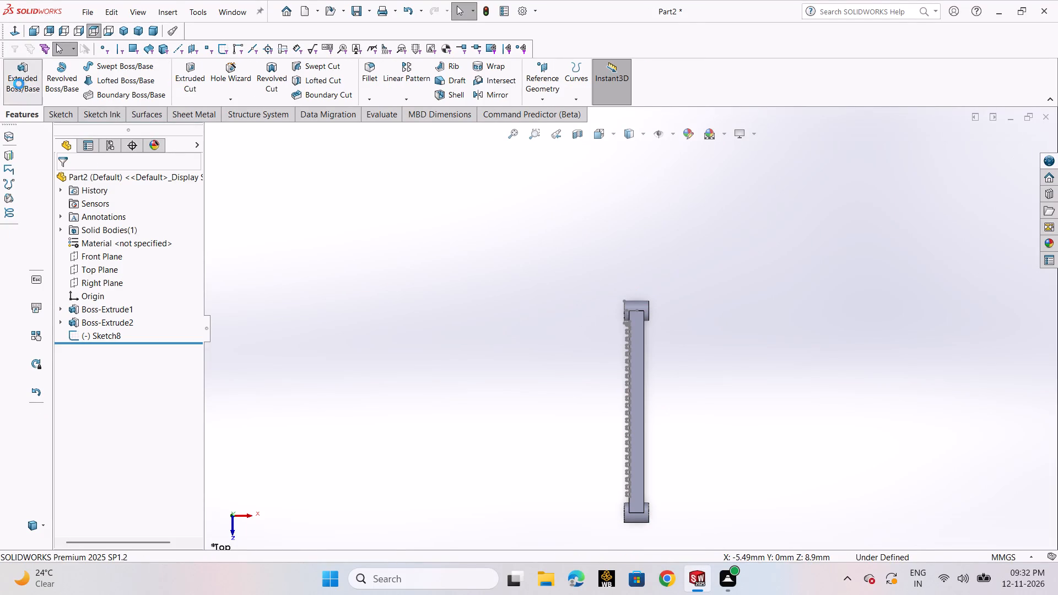
click(209, 133)
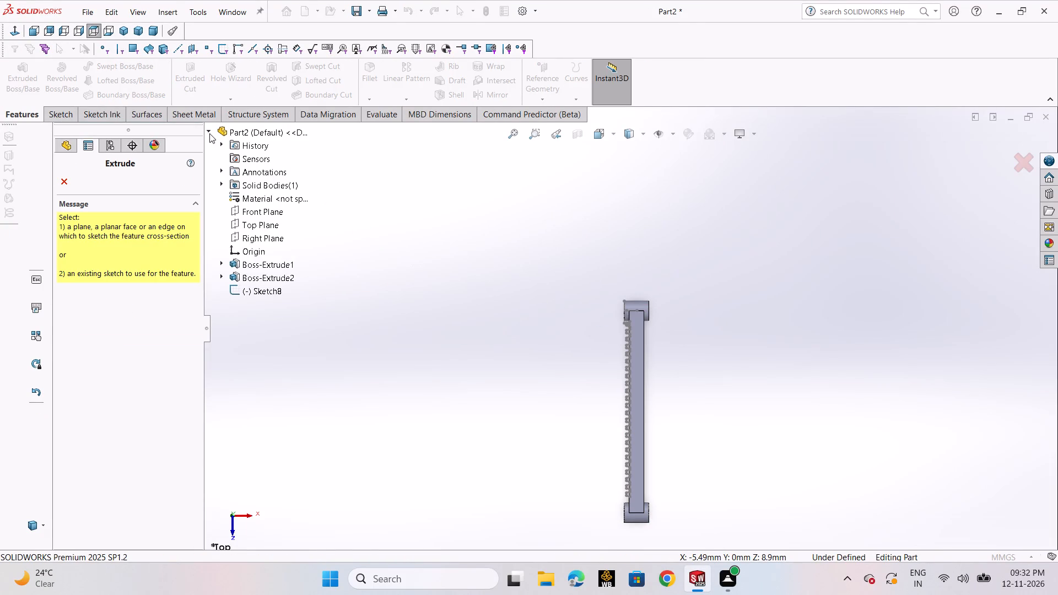
click(267, 290)
middle_drag(505, 341, 530, 315)
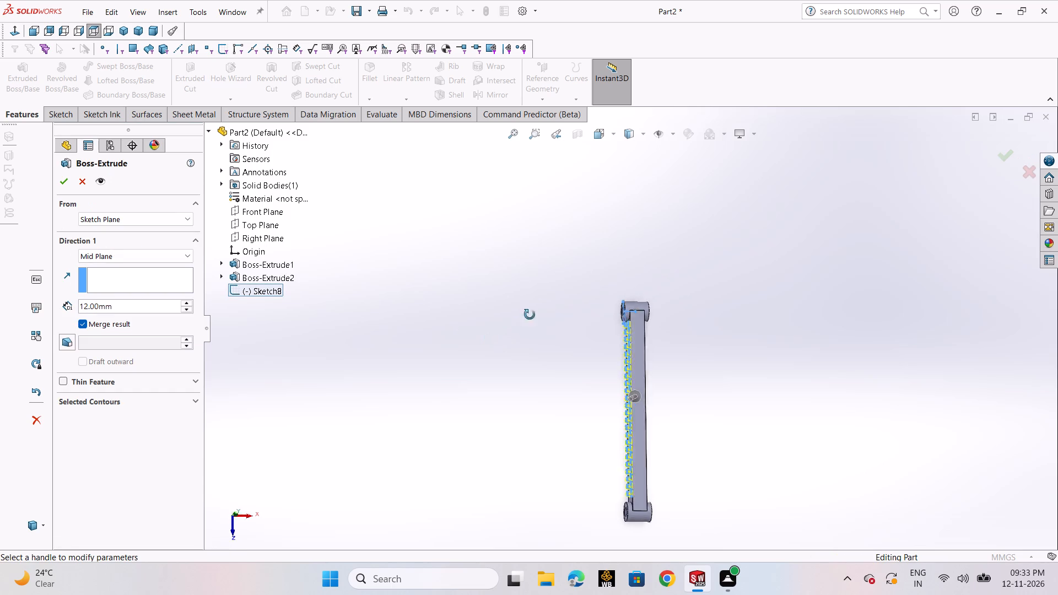
middle_drag(530, 315, 597, 246)
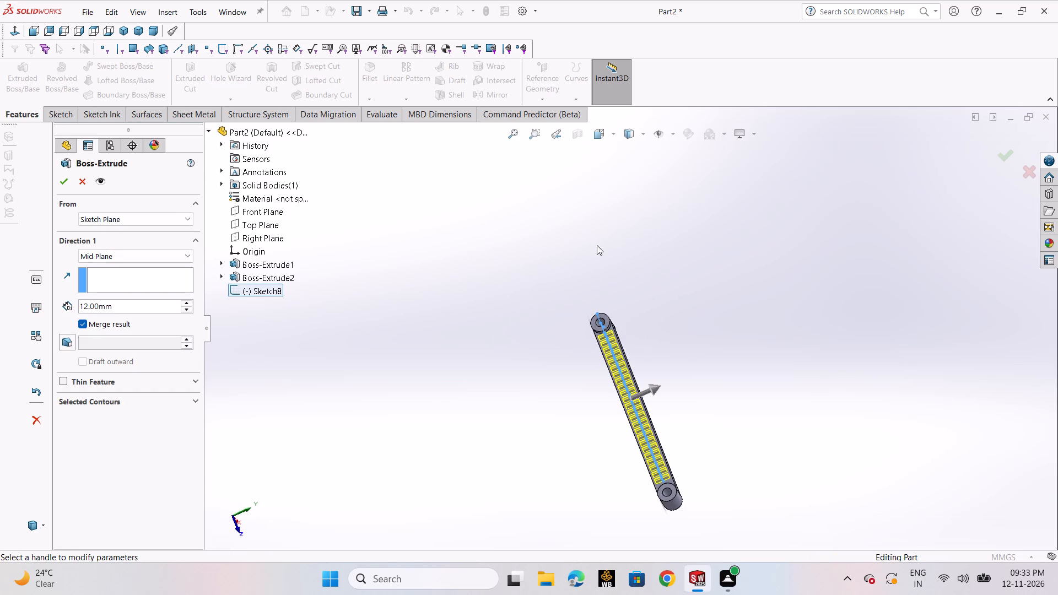
scroll(630, 405, down, 6)
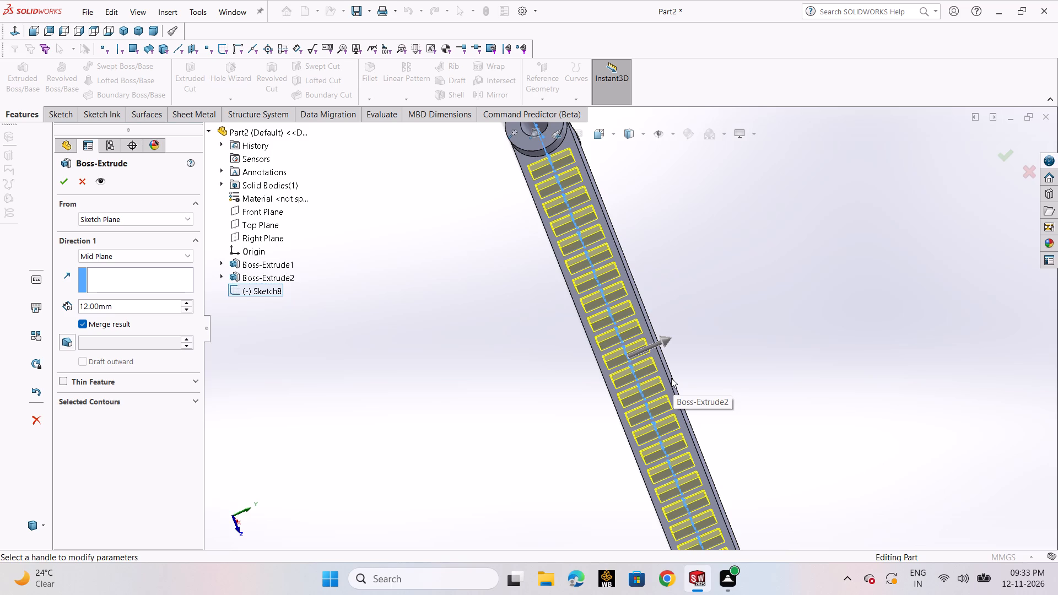
double_click(150, 305)
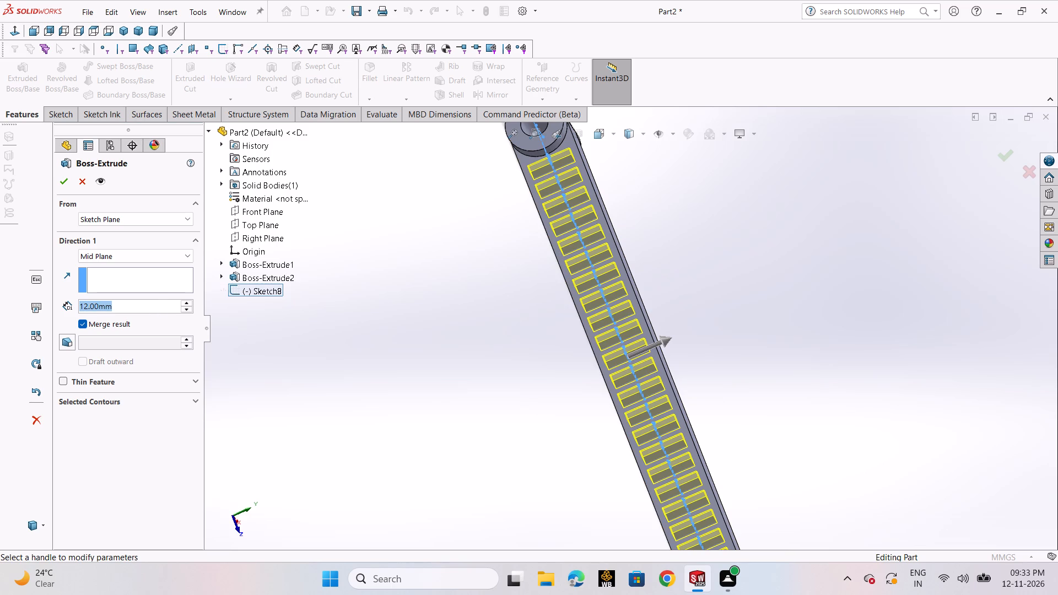
text(16)
key(Return)
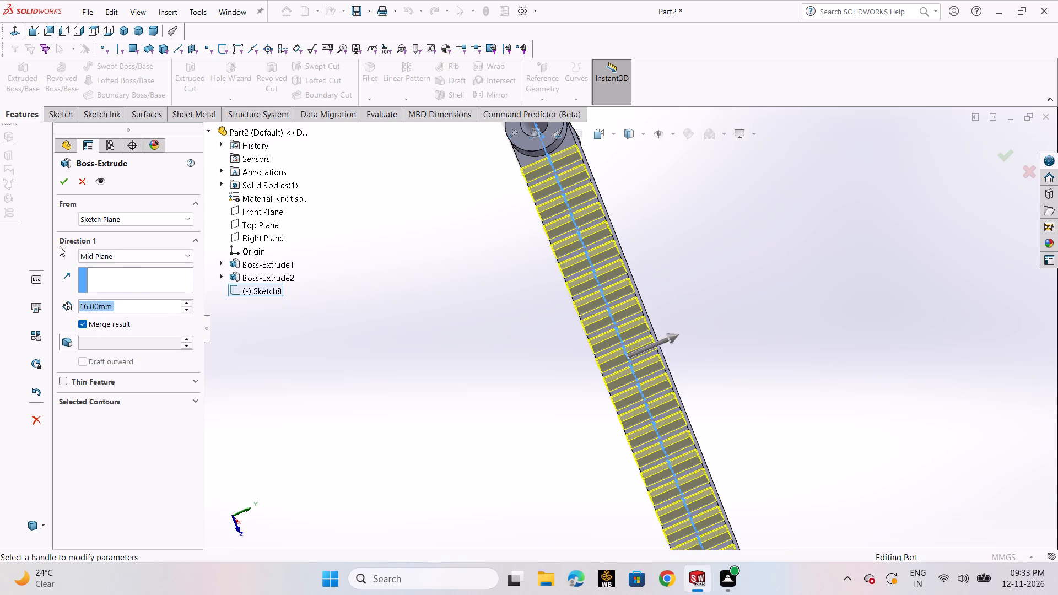
click(66, 183)
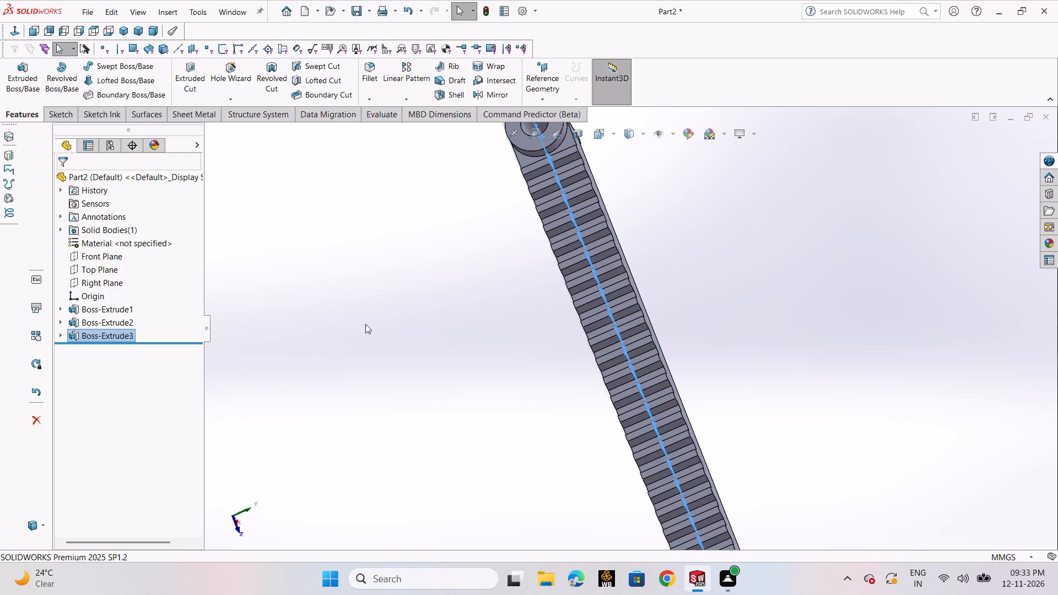
click(396, 329)
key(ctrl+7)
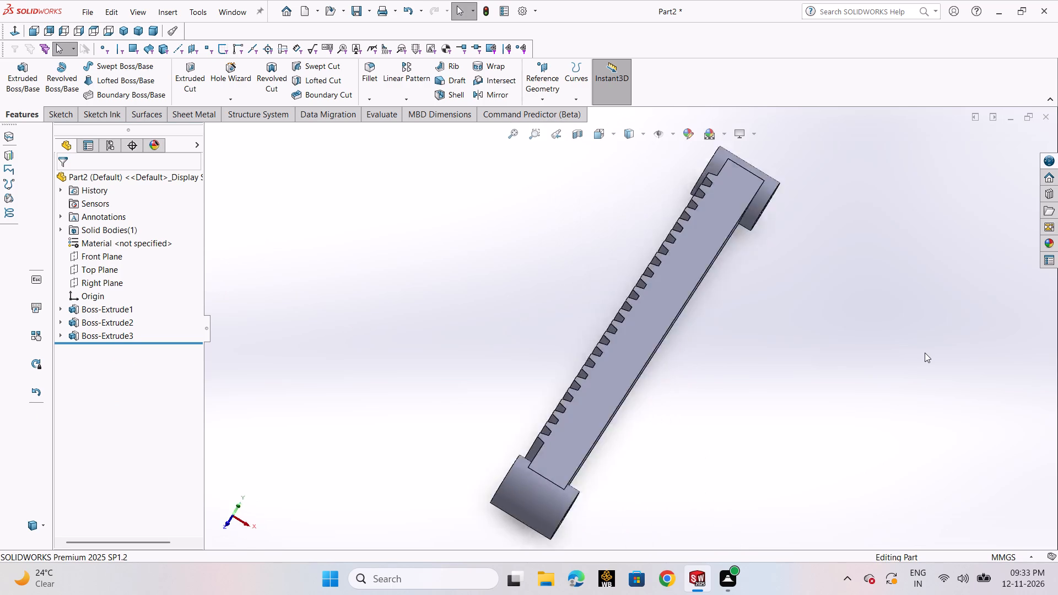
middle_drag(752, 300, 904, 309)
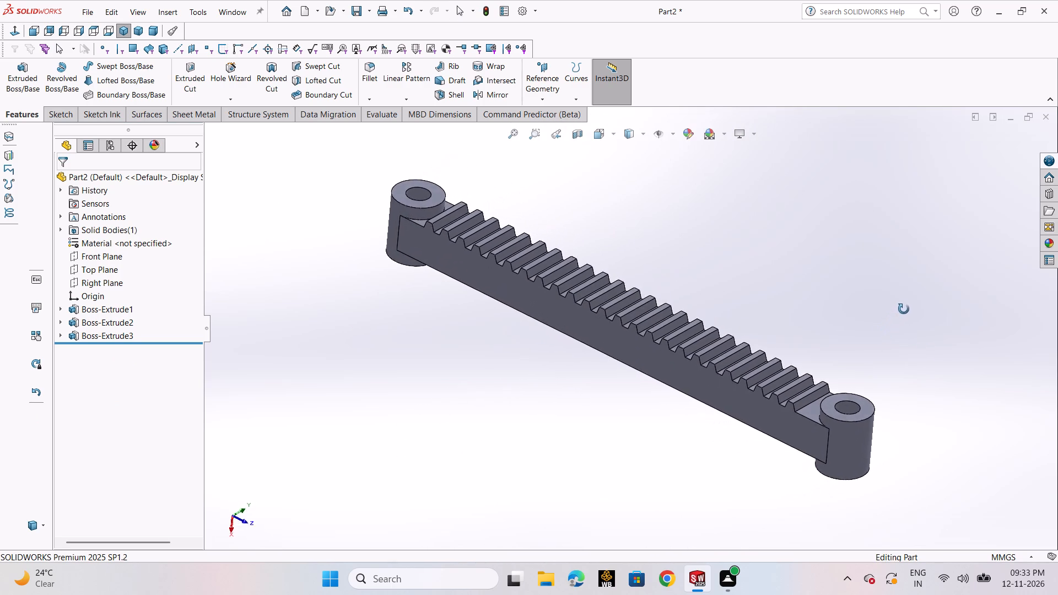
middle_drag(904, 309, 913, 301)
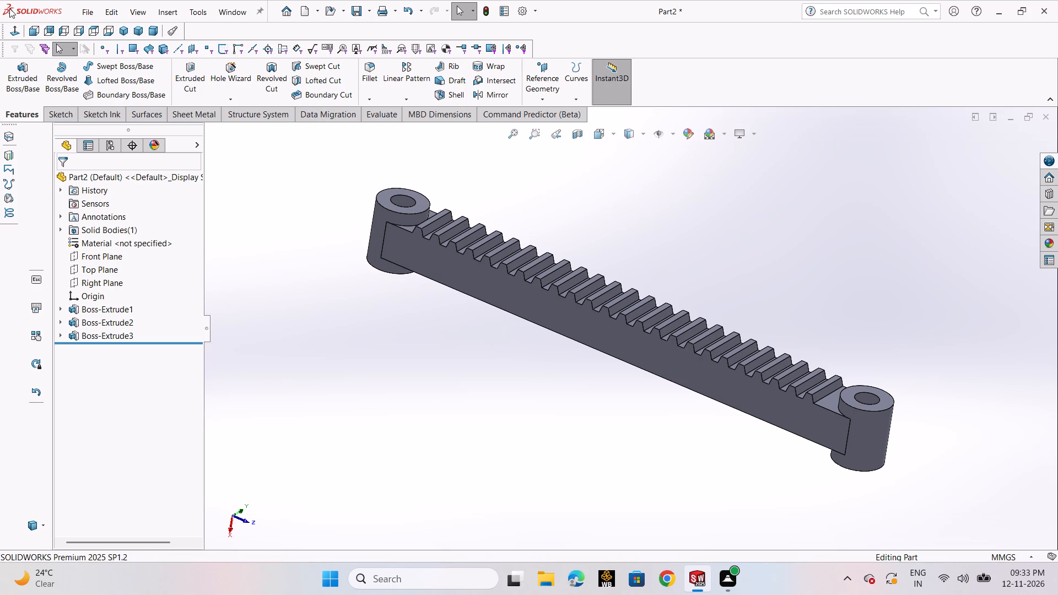
Save the part in the inetenship folder as "Gear rack bar with two rounded eye ends" in SOLIDWORKS Part format.
click(89, 9)
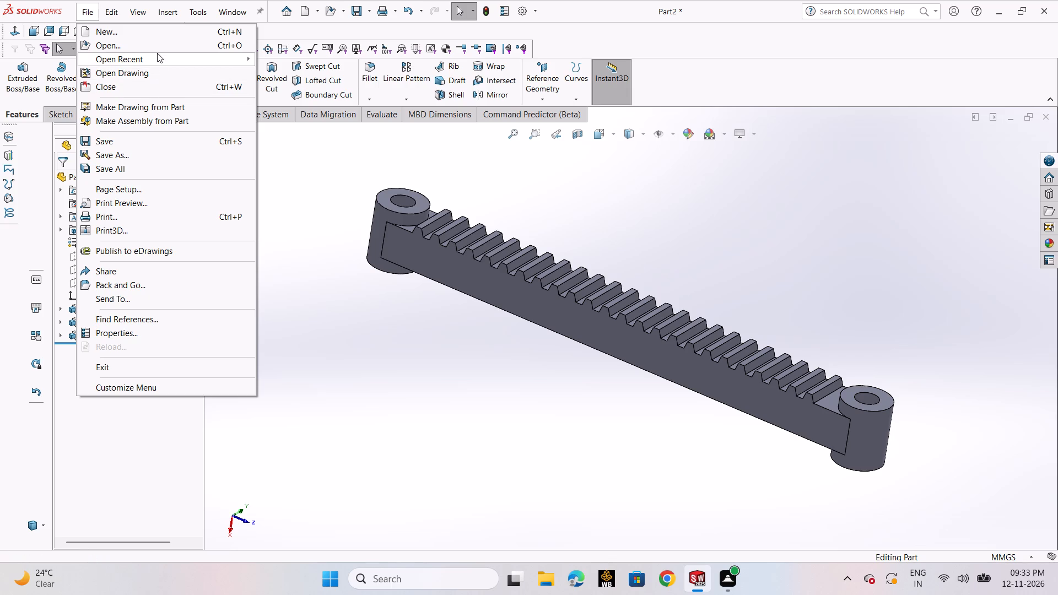
click(183, 159)
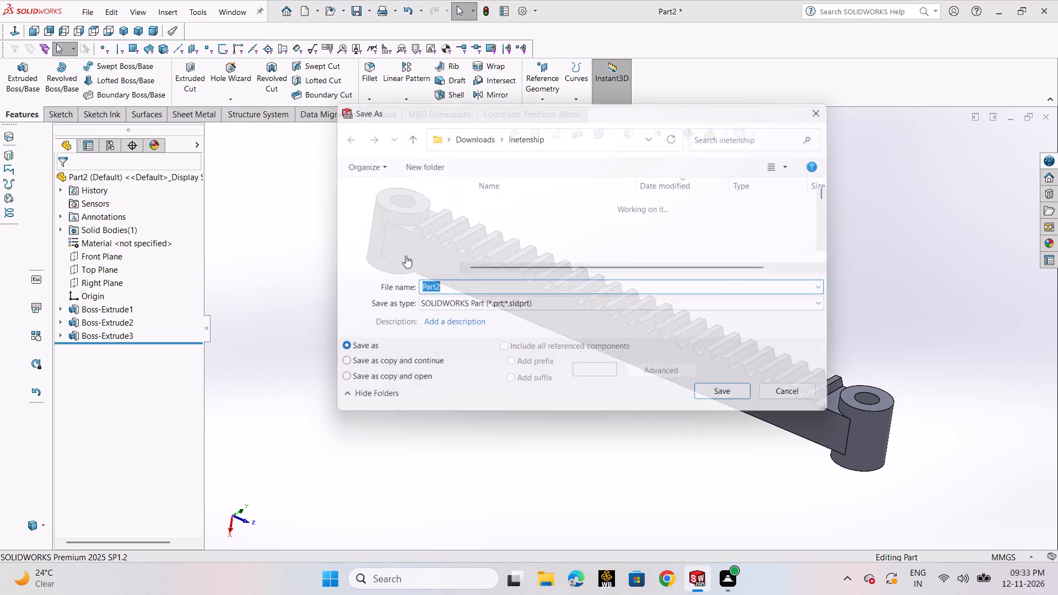
click(467, 306)
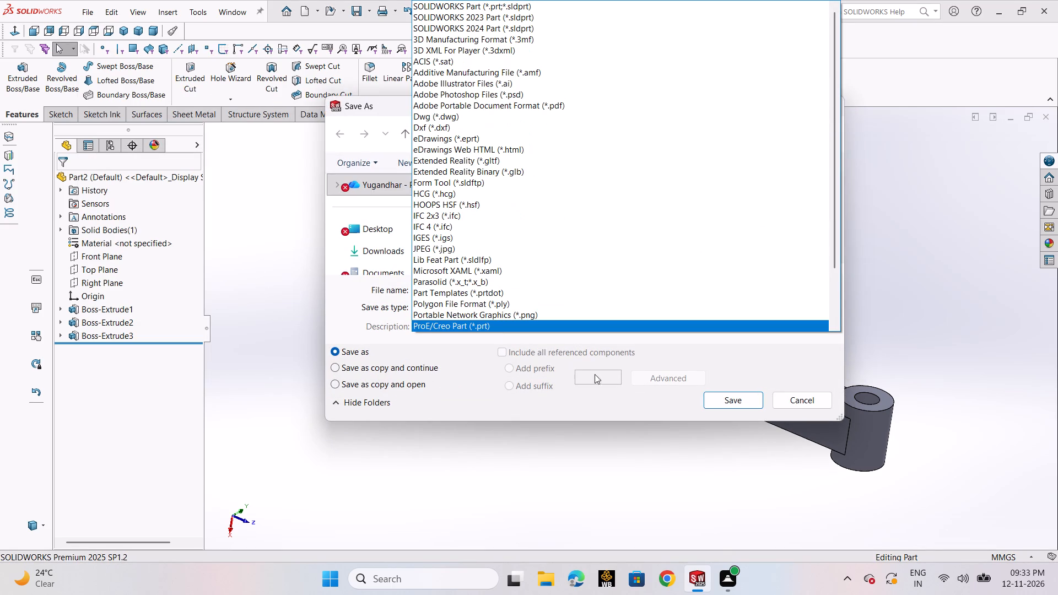
click(940, 319)
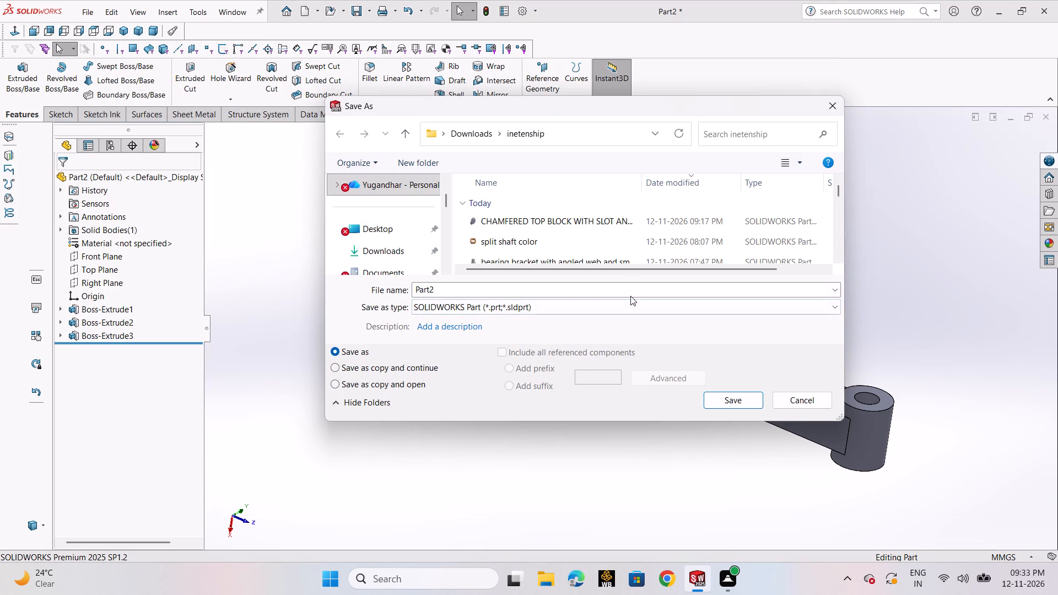
click(630, 296)
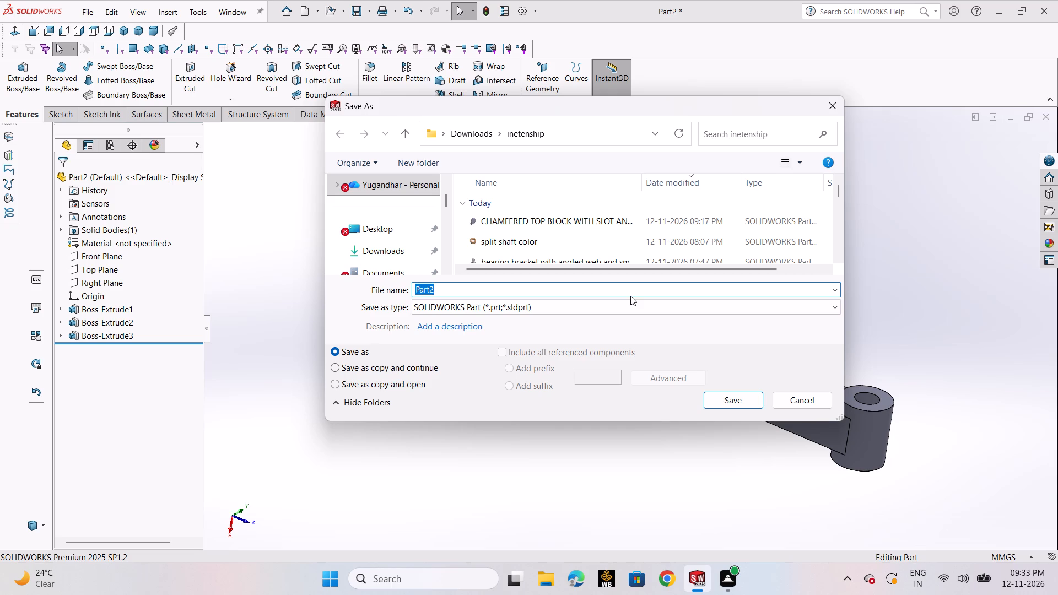
key(BackSpace)
text(GEA)
key(BackSpace)
key(BackSpace)
text(ear)
key(space)
text(rack)
key(space)
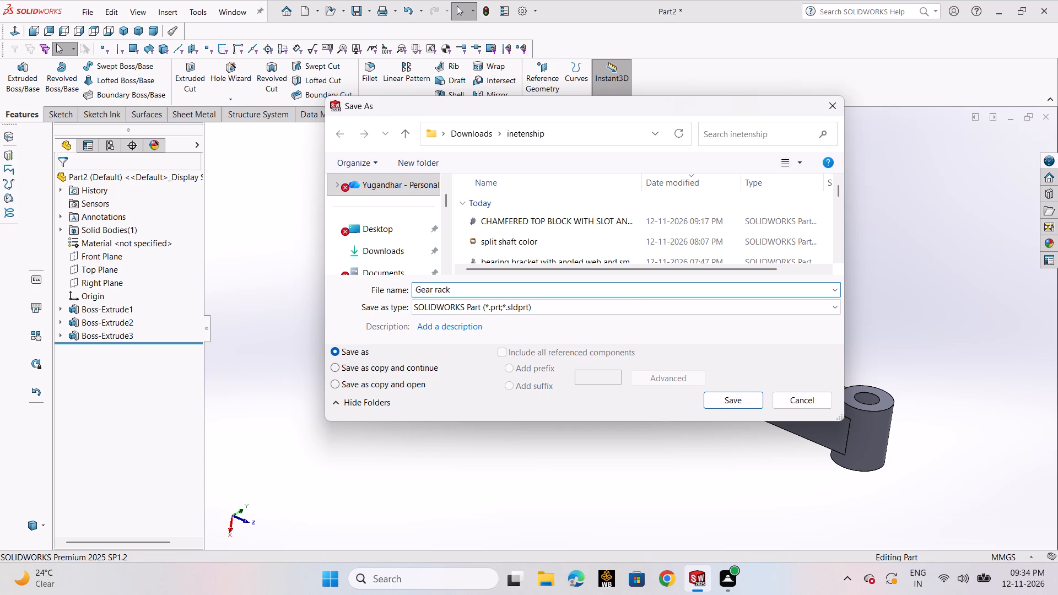
text(bar wi)
text(th)
key(space)
text(two rounded)
key(space)
text(eye ends)
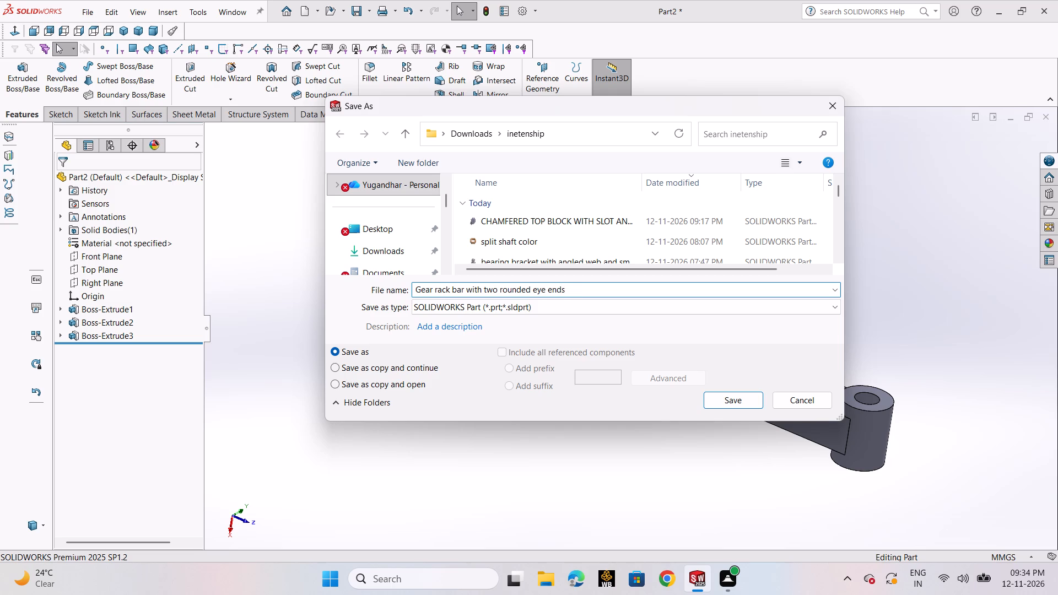
click(714, 393)
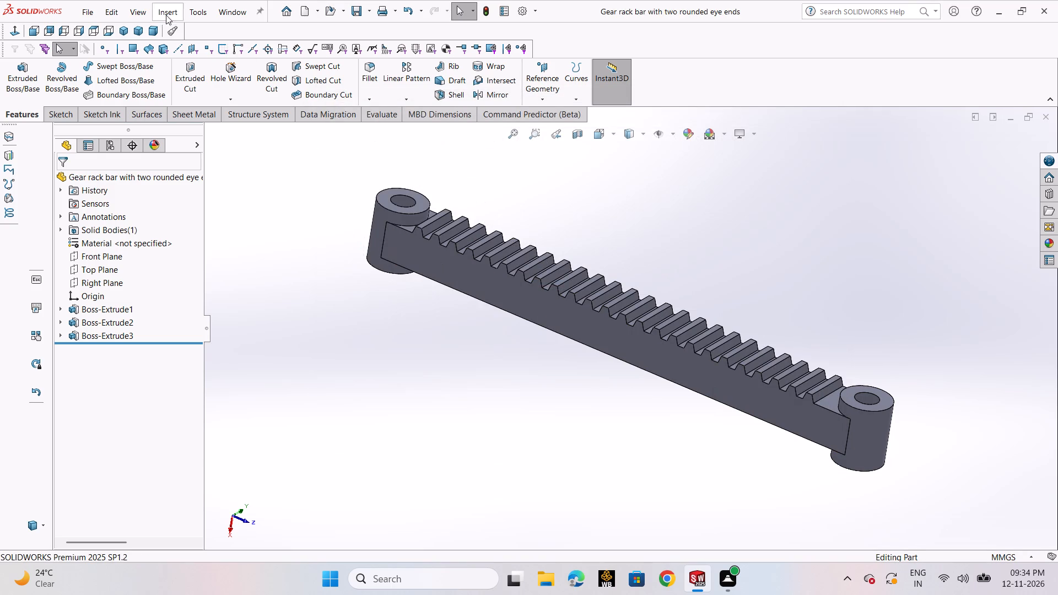
Save a PDF copy of the gear rack bar under the same file name in the same folder.
click(90, 11)
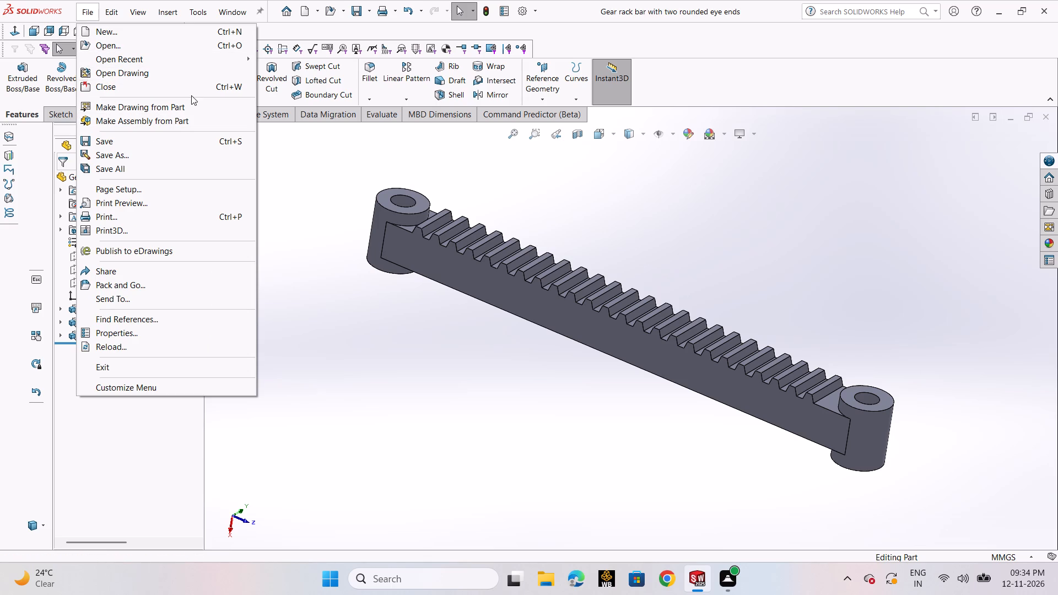
click(187, 153)
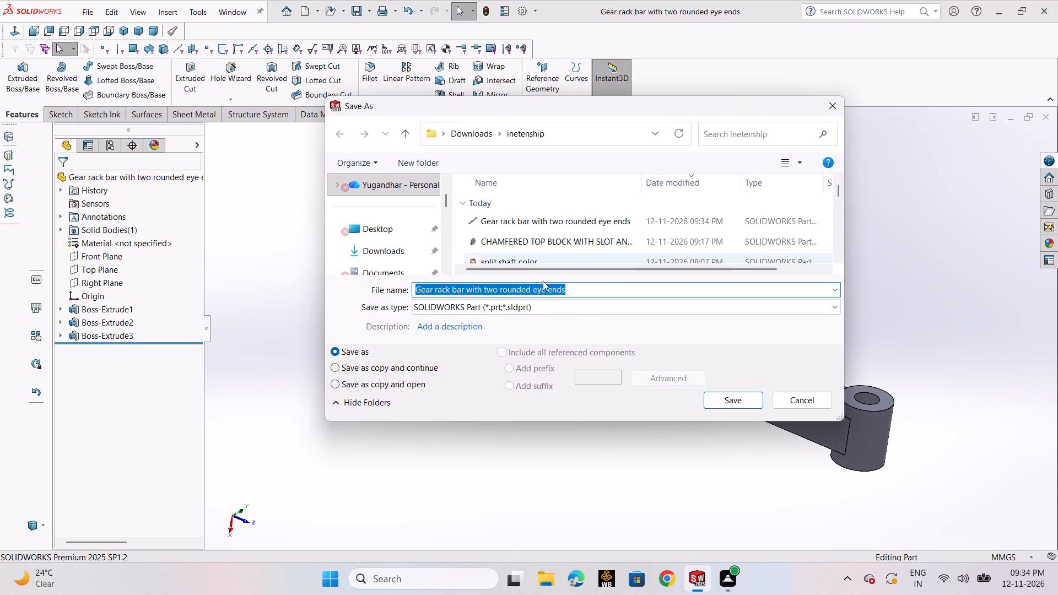
click(586, 307)
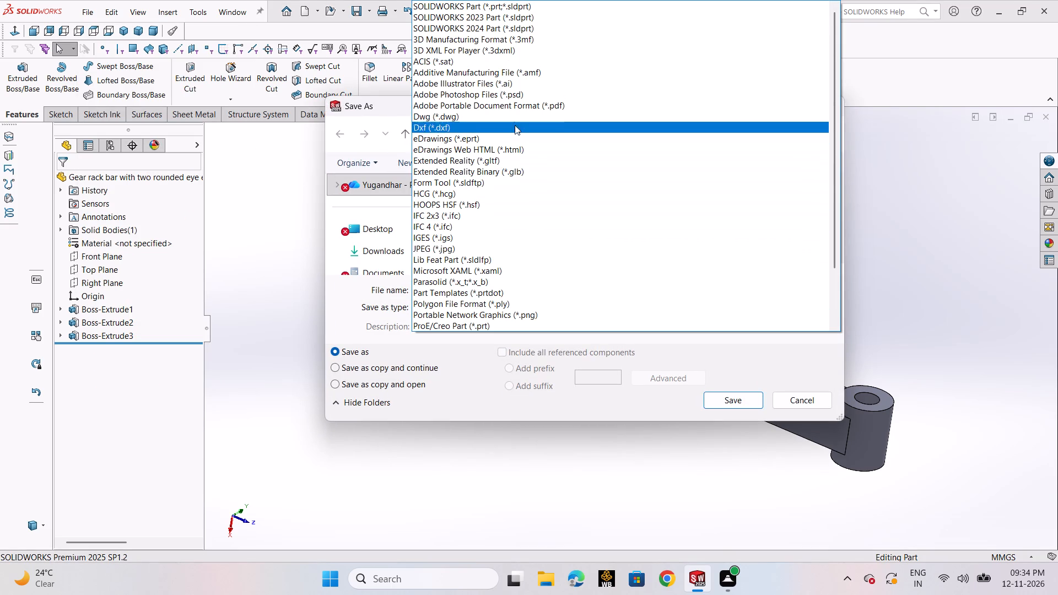
click(524, 107)
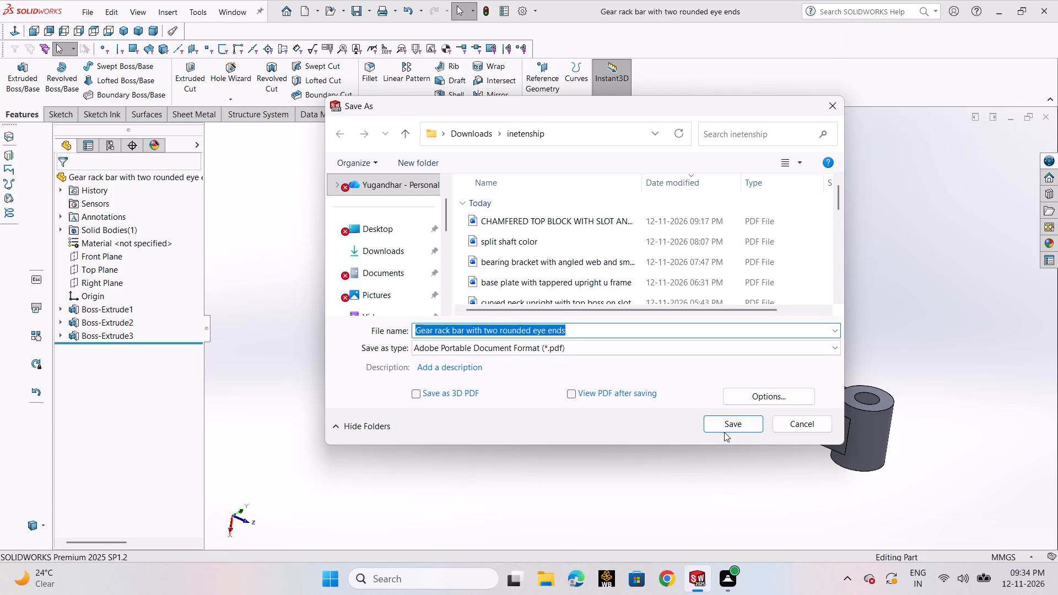
click(724, 426)
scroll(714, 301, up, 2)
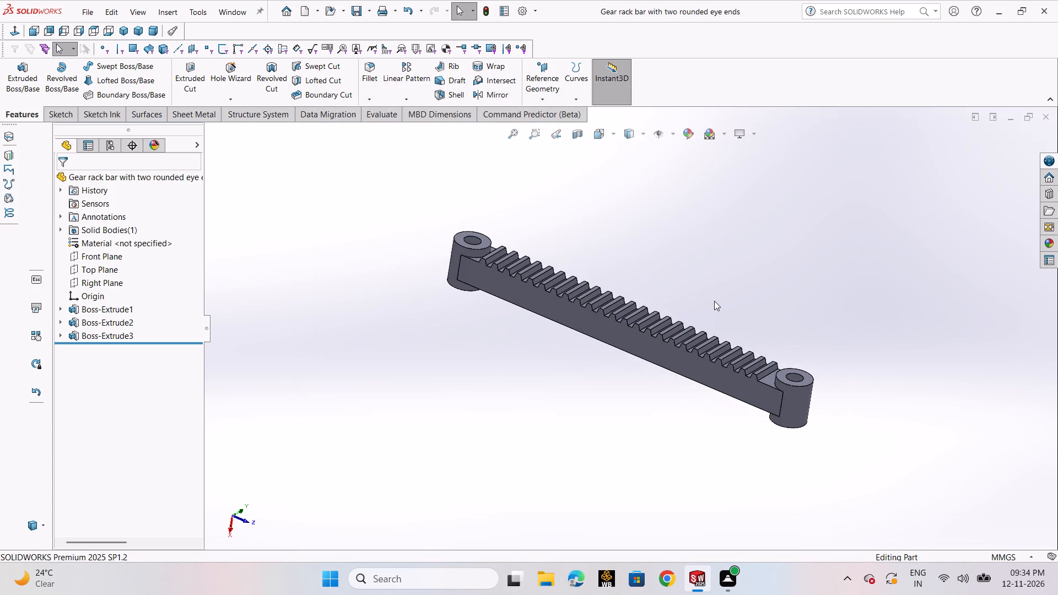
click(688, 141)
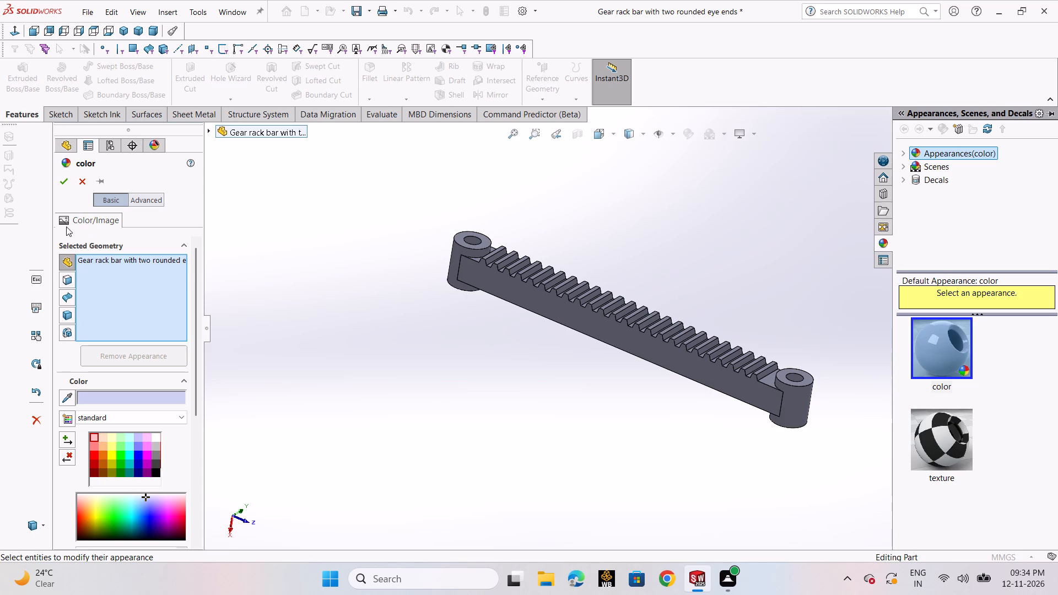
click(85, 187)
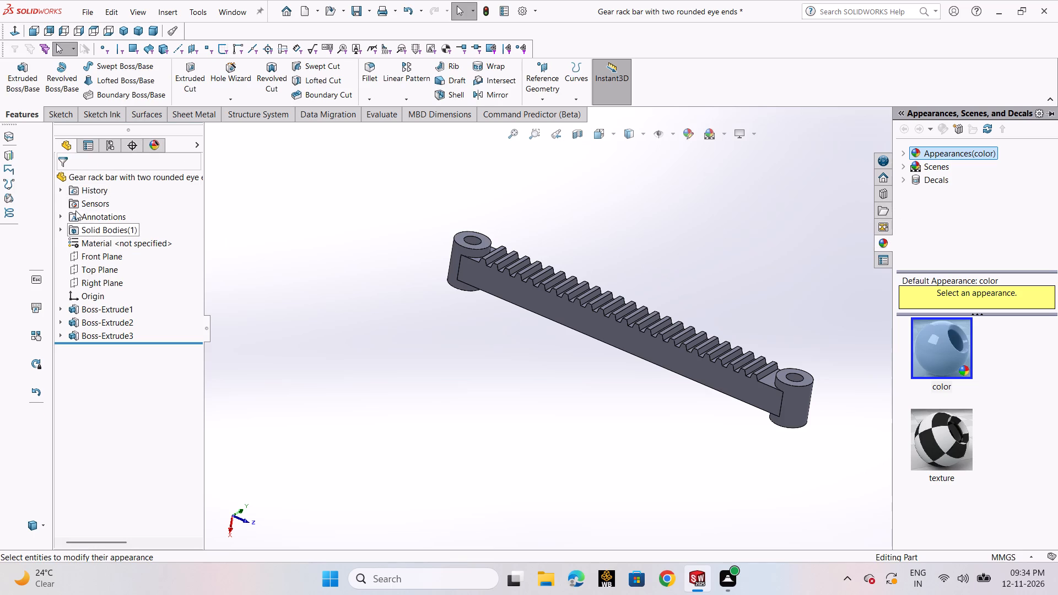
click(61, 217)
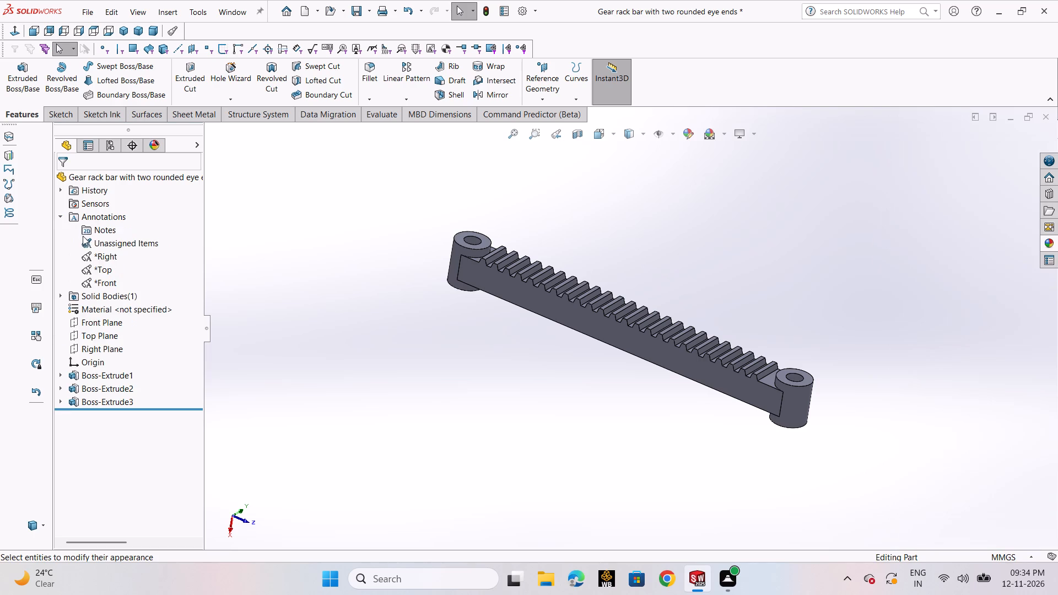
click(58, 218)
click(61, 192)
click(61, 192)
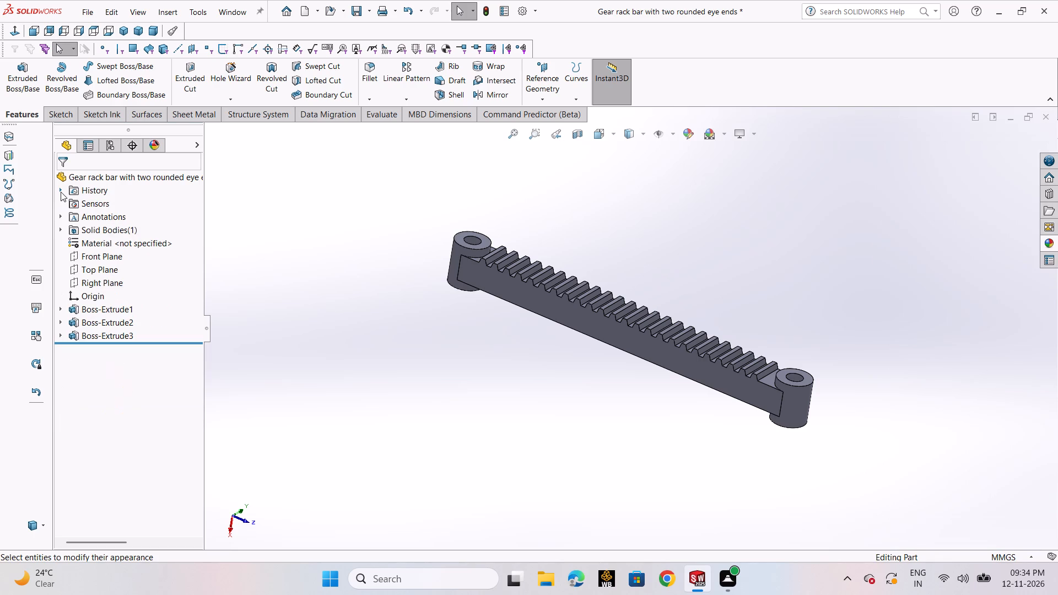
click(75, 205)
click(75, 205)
Assign AISI 304 from the Steel category as the part's material.
click(93, 244)
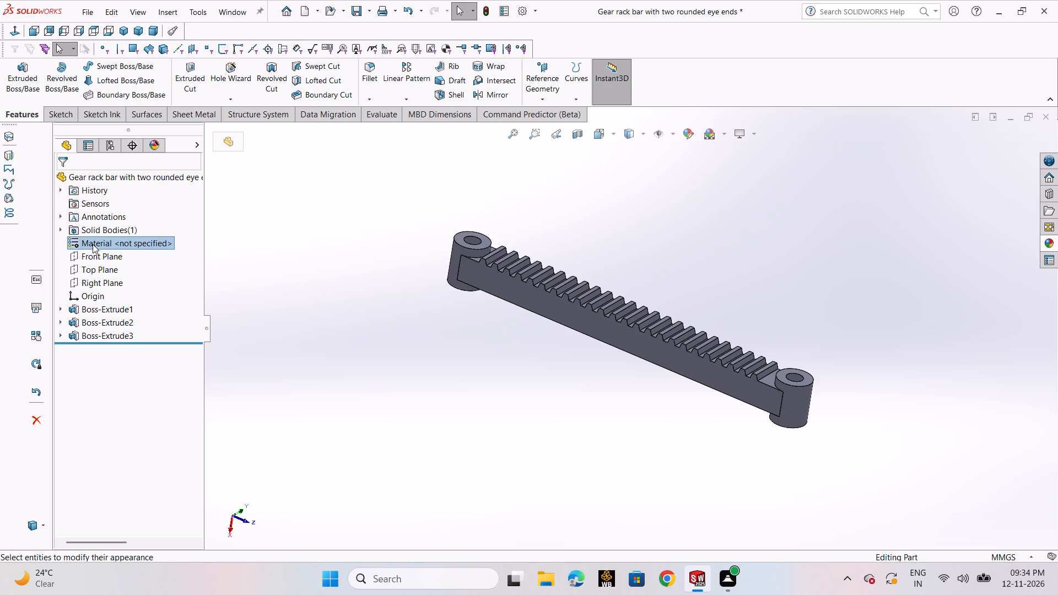
click(68, 243)
click(91, 241)
double_click(91, 241)
right_click(120, 242)
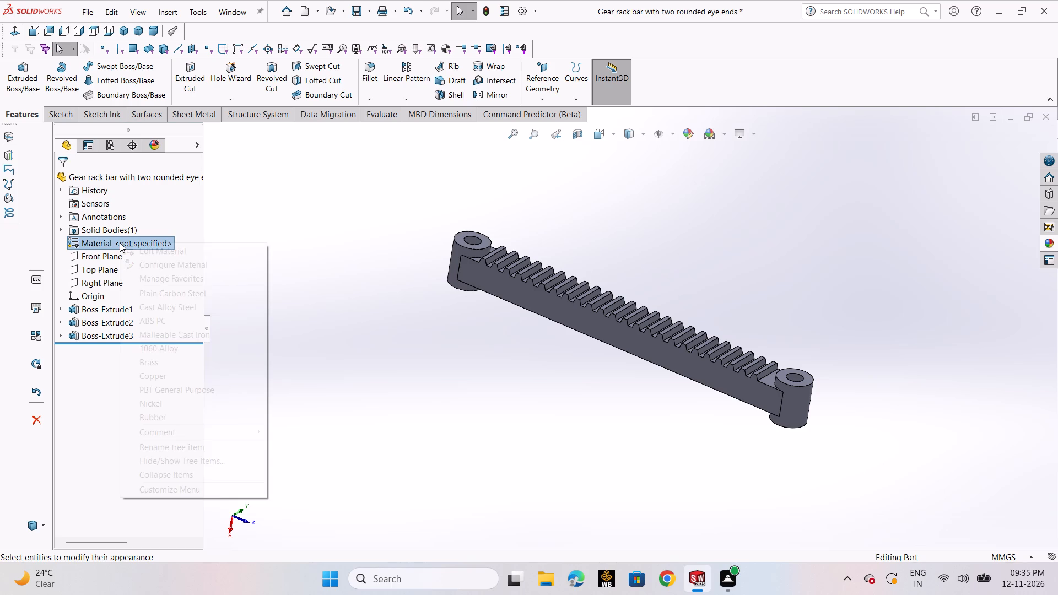
click(143, 253)
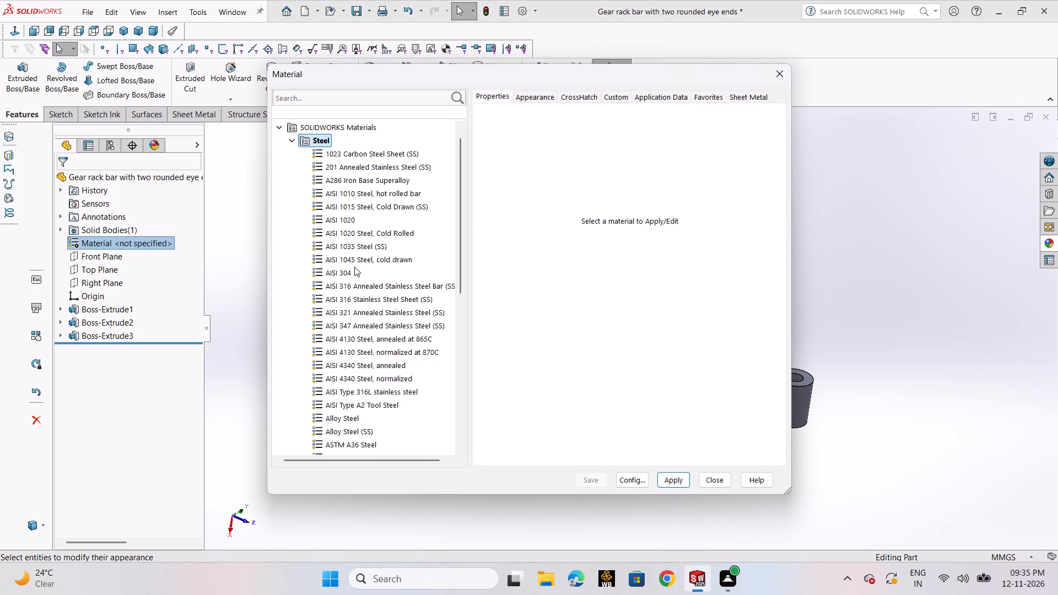
click(349, 274)
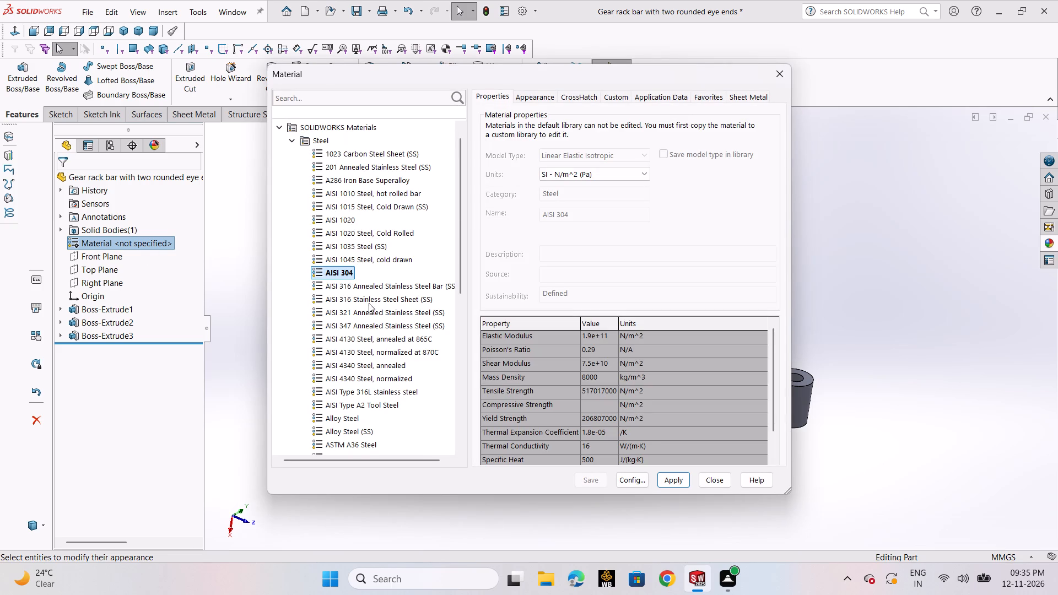
click(668, 480)
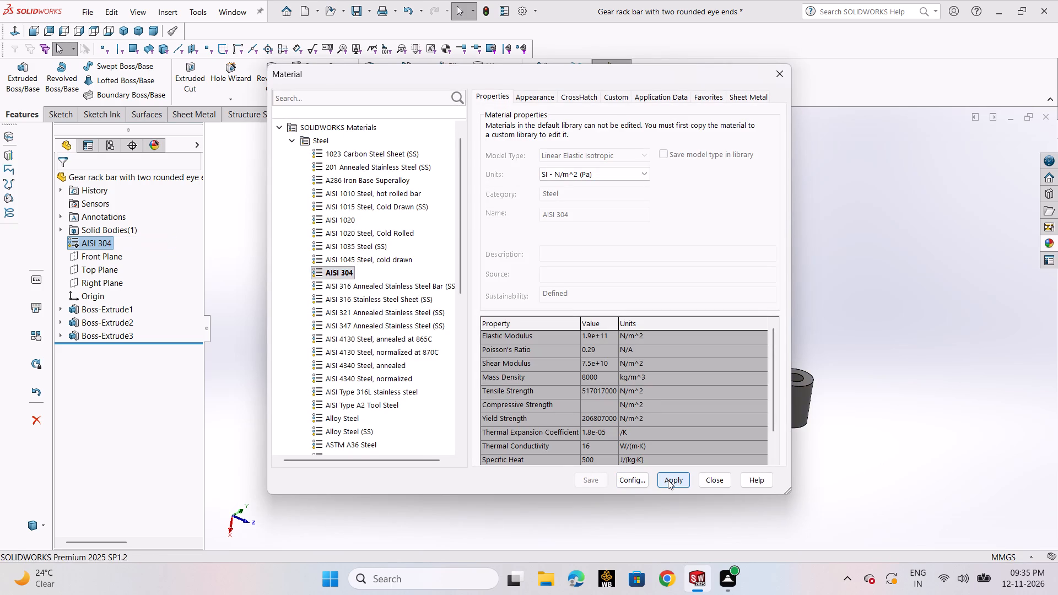
click(668, 480)
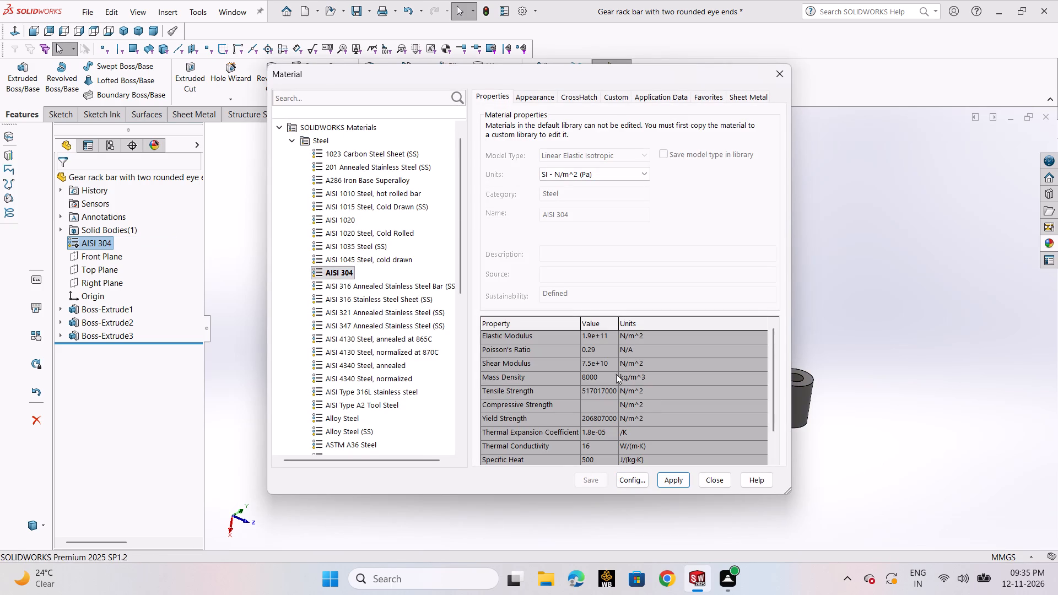
scroll(616, 374, down, 1)
click(616, 371)
scroll(638, 407, down, 4)
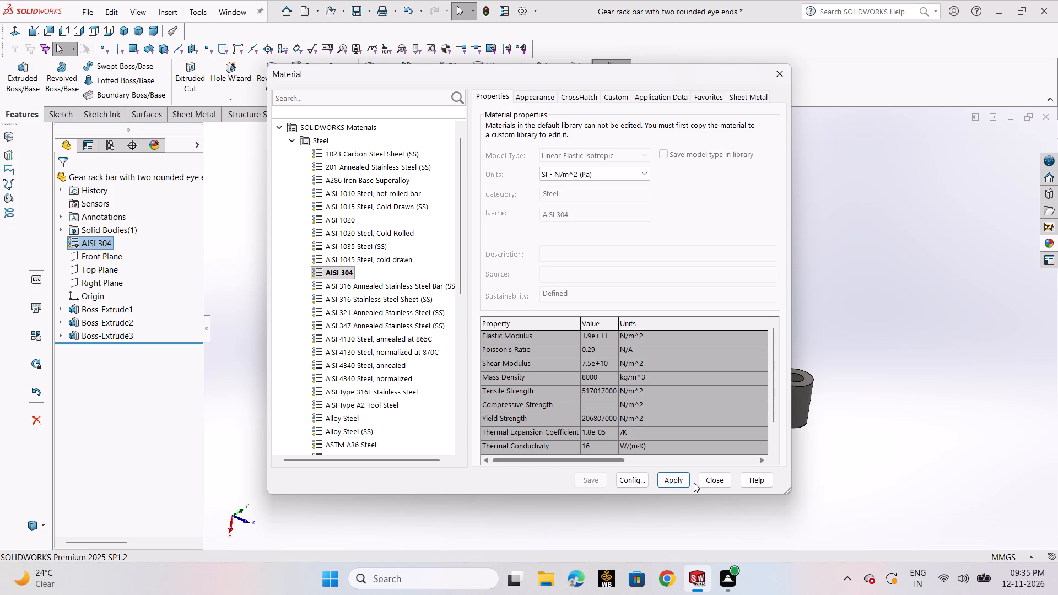
click(676, 480)
double_click(676, 479)
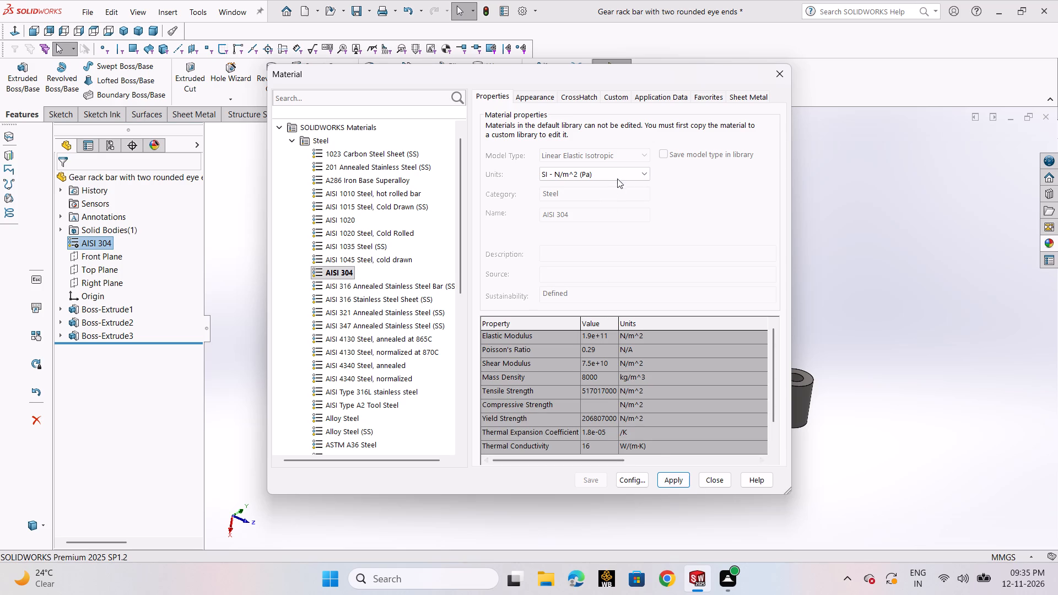
Set the material property units to SI - N/mm^2 (MPa) and apply them.
click(621, 171)
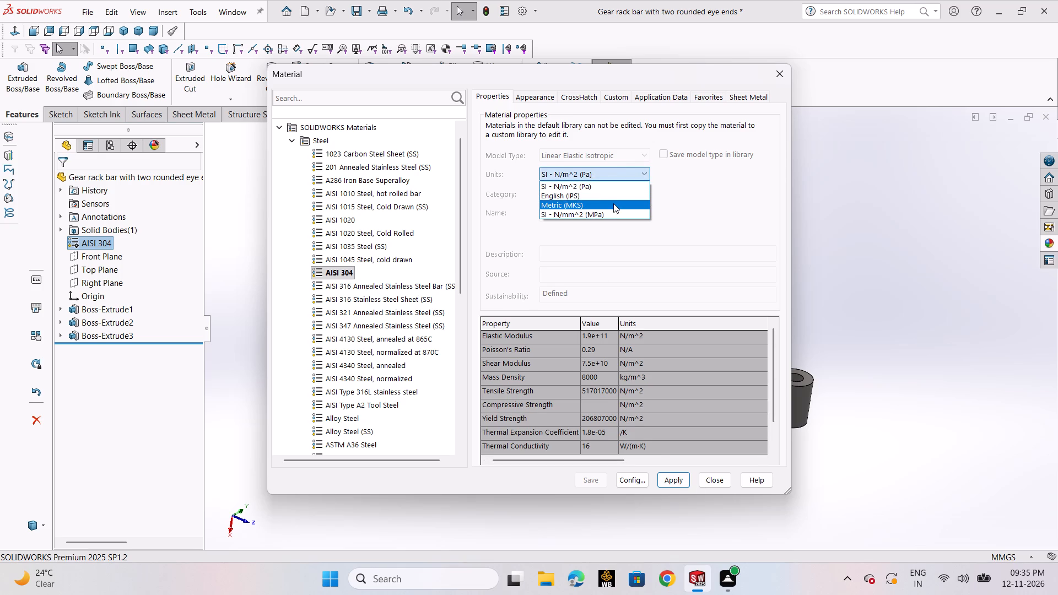
click(613, 217)
click(681, 480)
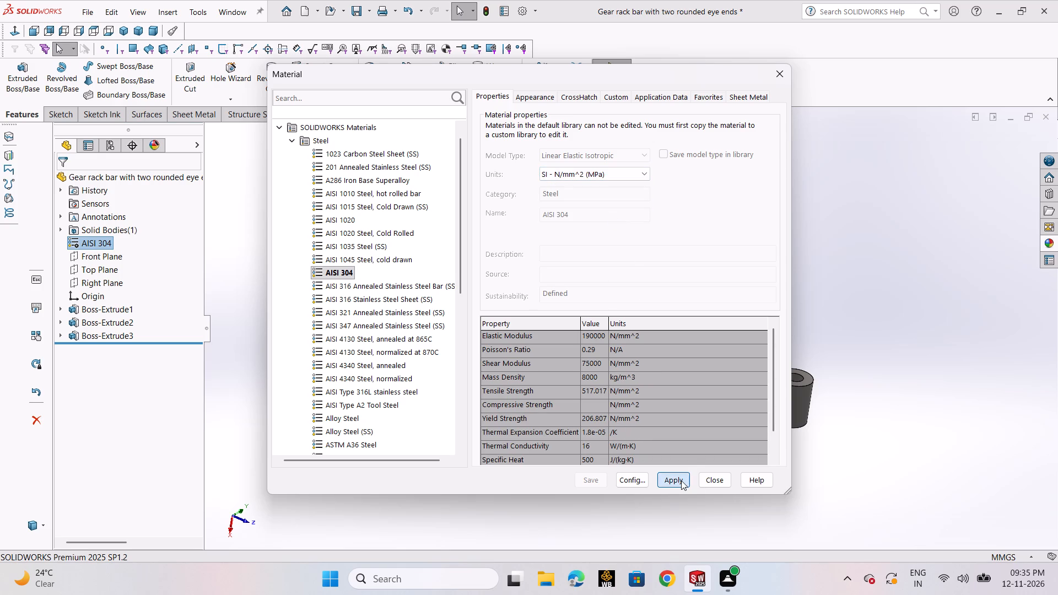
Apply the AISI 304 material settings again and close the material editor.
double_click(681, 480)
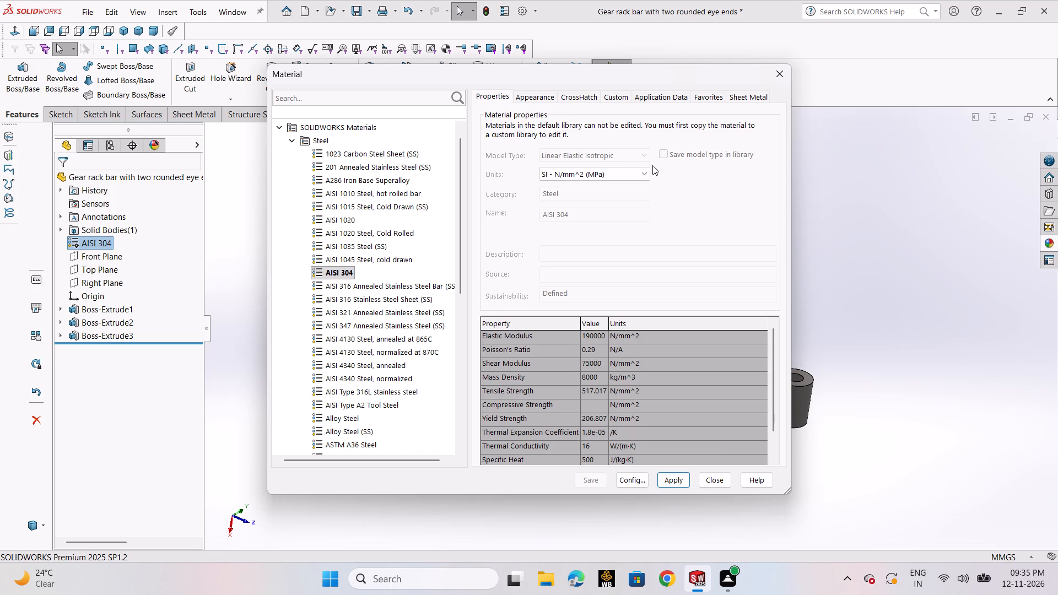
click(662, 150)
click(647, 150)
click(587, 213)
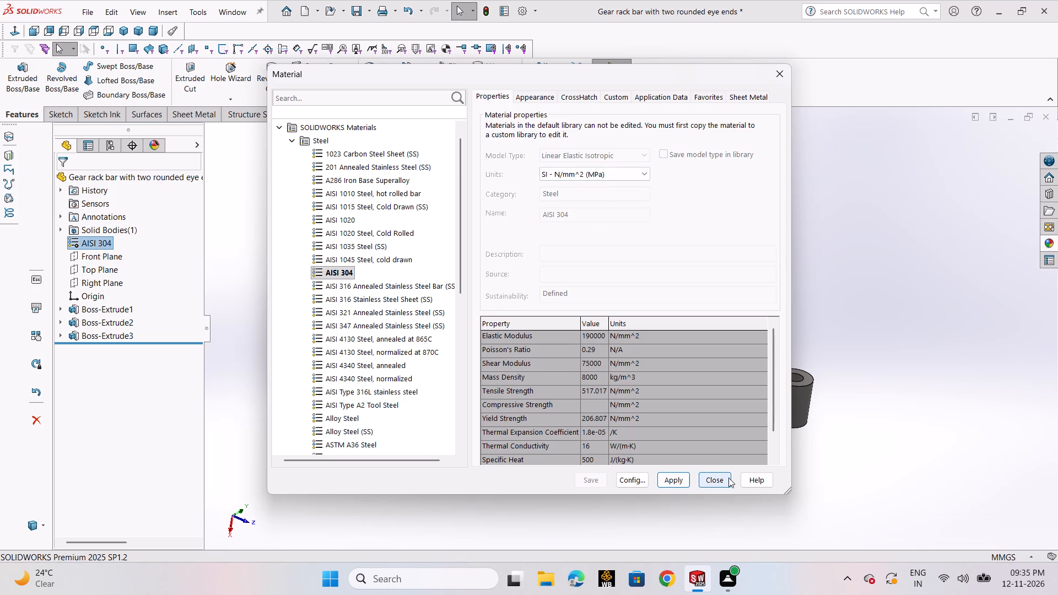
click(724, 480)
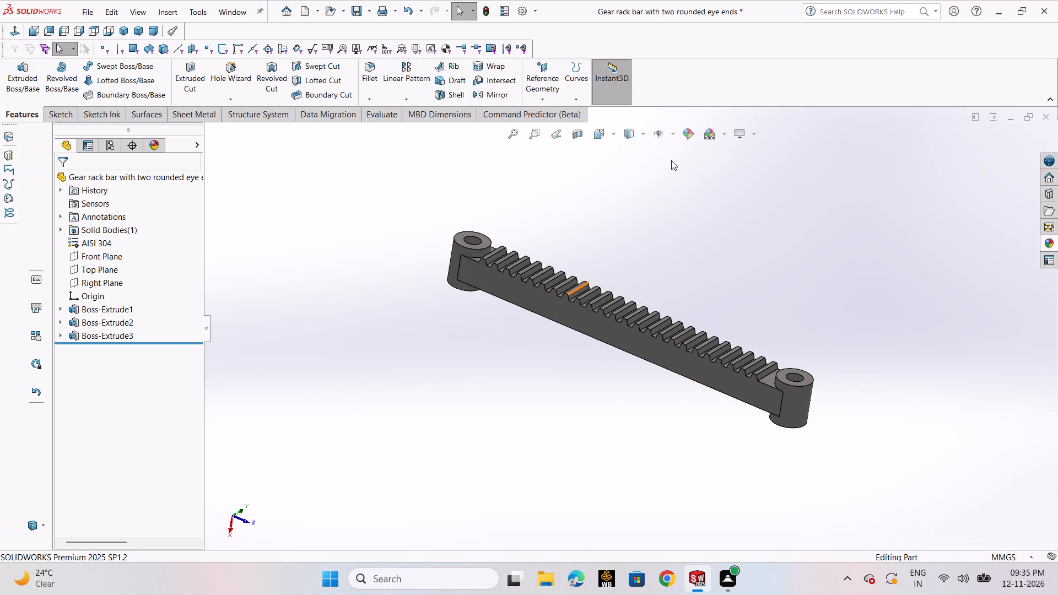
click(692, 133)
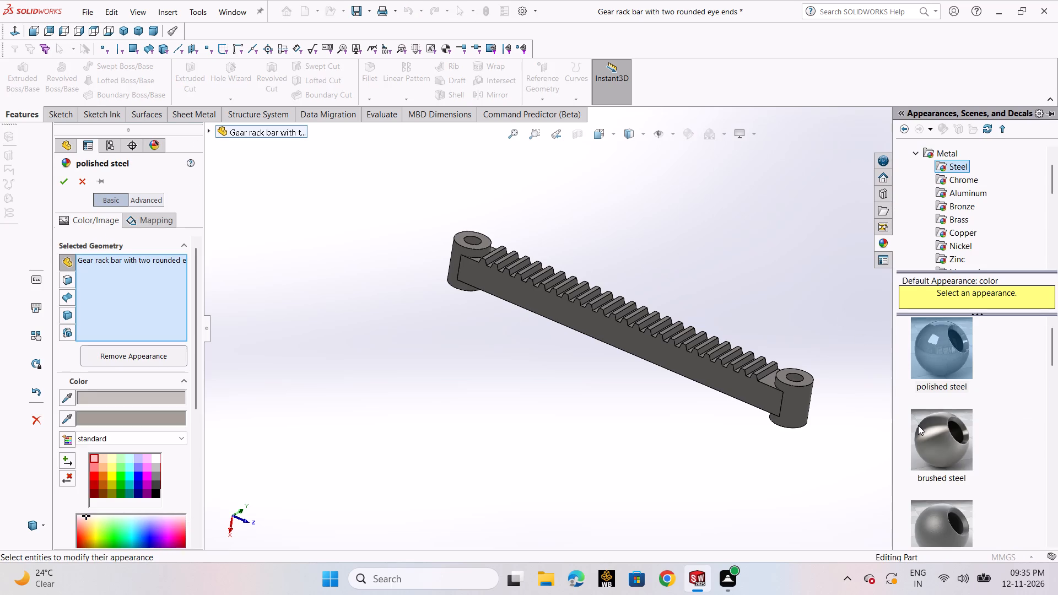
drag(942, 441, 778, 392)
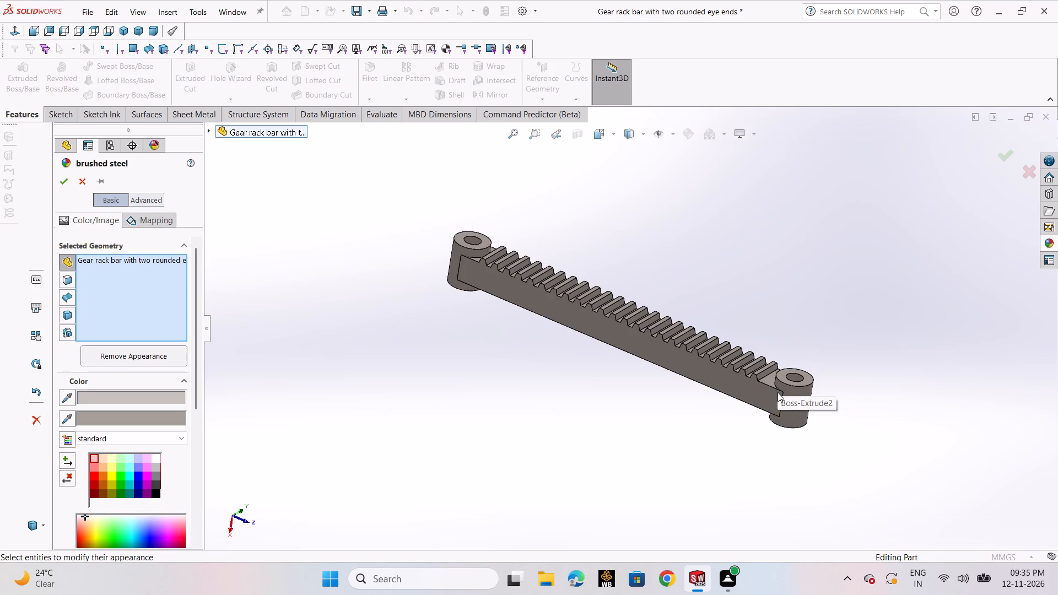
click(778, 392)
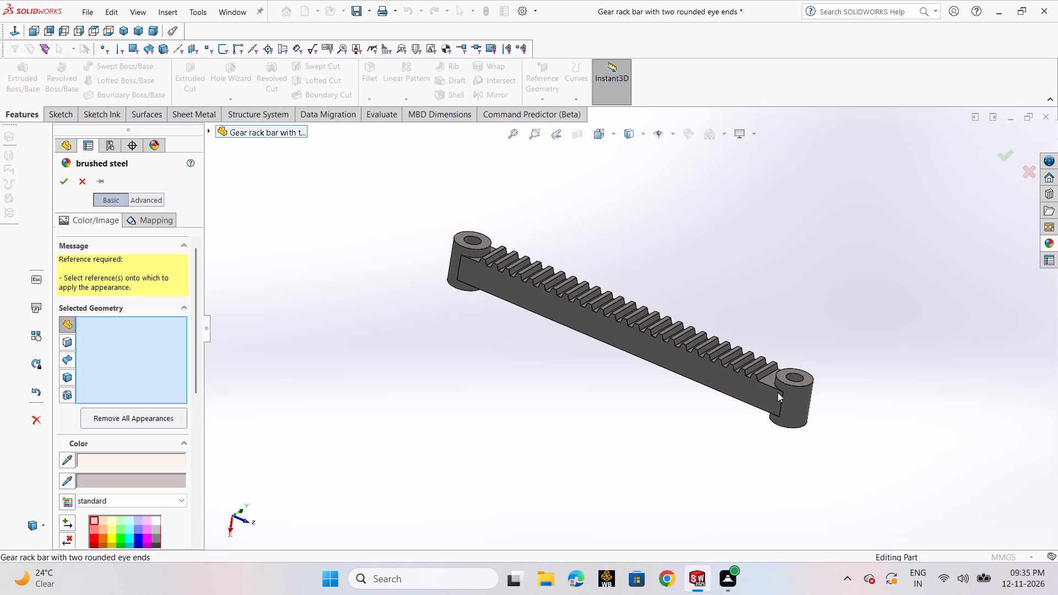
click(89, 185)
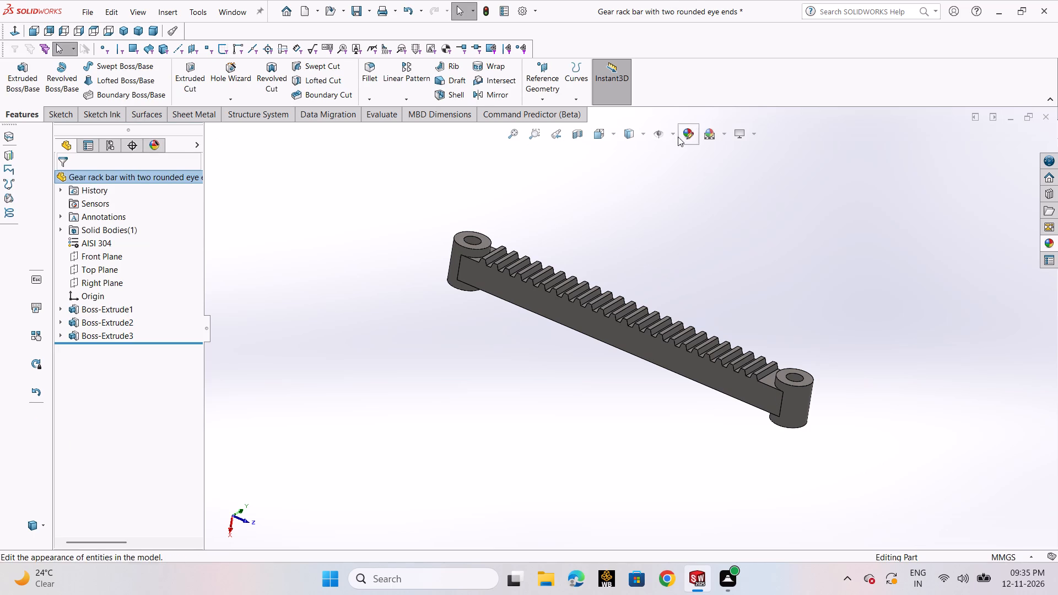
Apply the brushed steel appearance from the Metal > Steel category to the whole gear rack part.
click(681, 137)
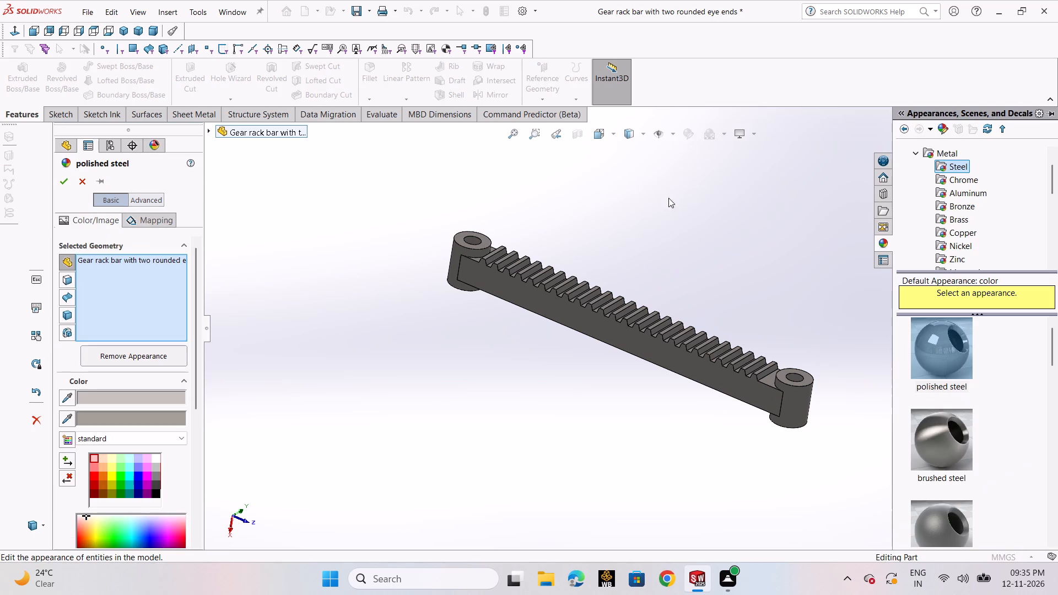
drag(952, 440, 870, 394)
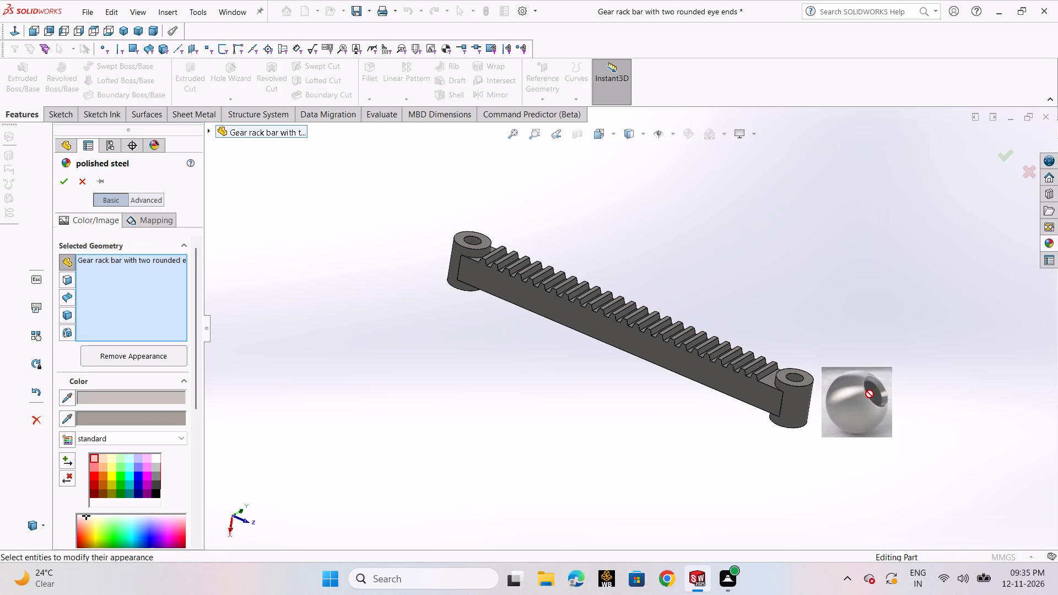
drag(870, 394, 795, 381)
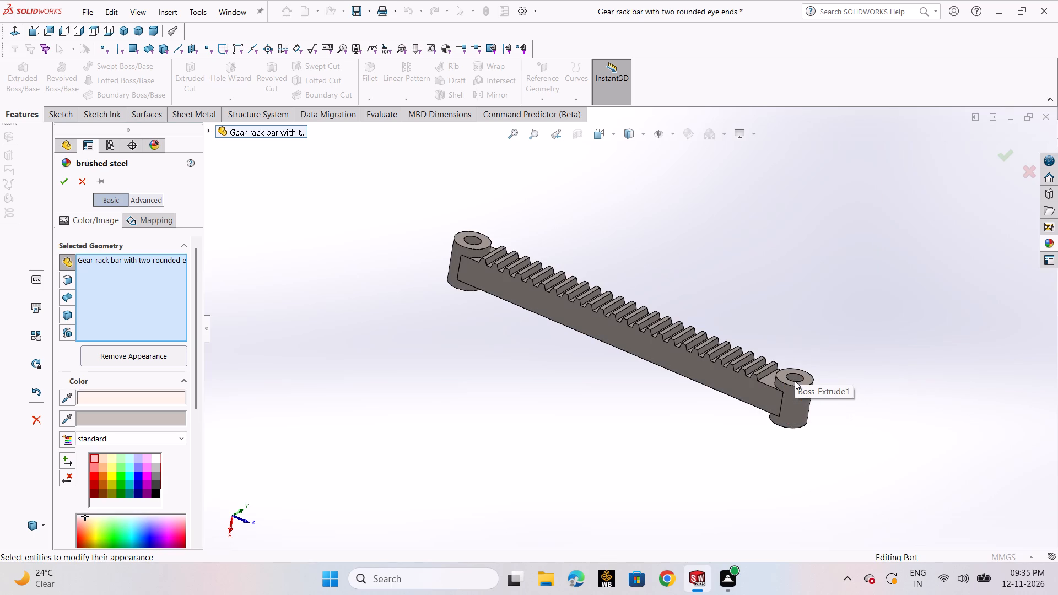
click(917, 553)
click(916, 557)
scroll(193, 356, down, 3)
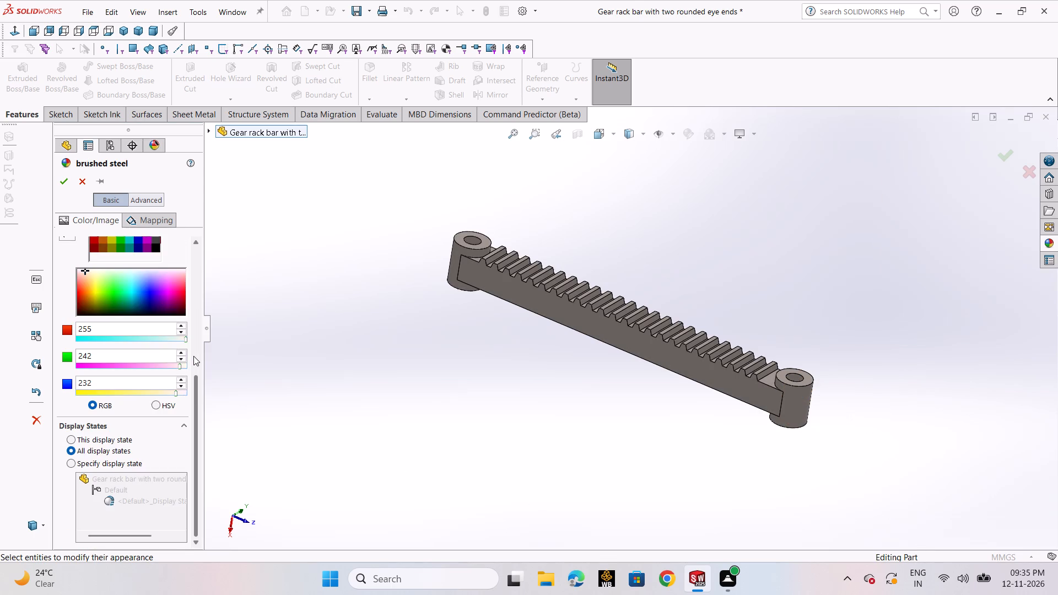
scroll(193, 356, down, 1)
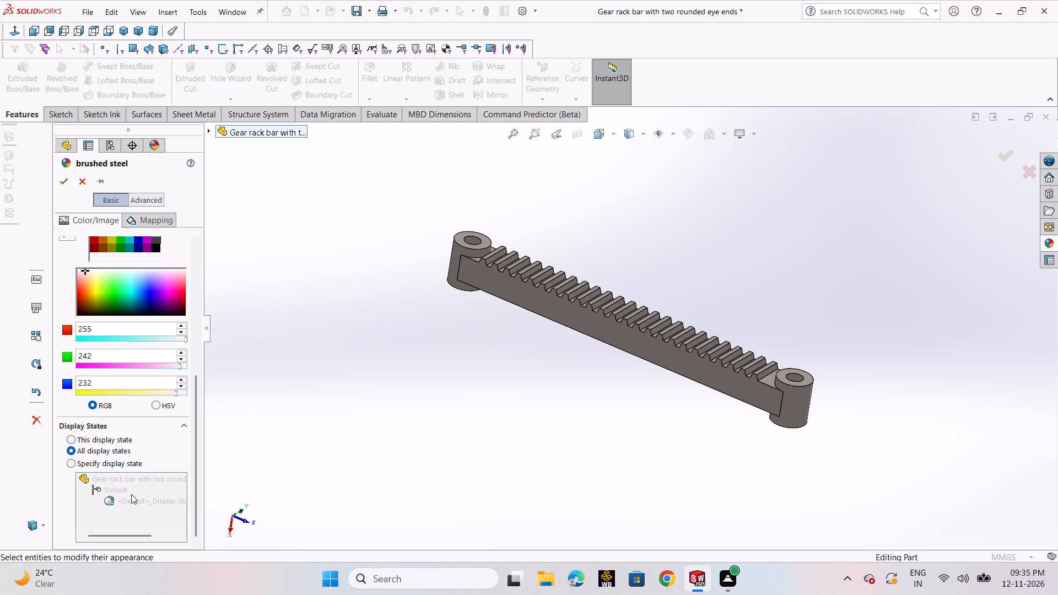
click(58, 182)
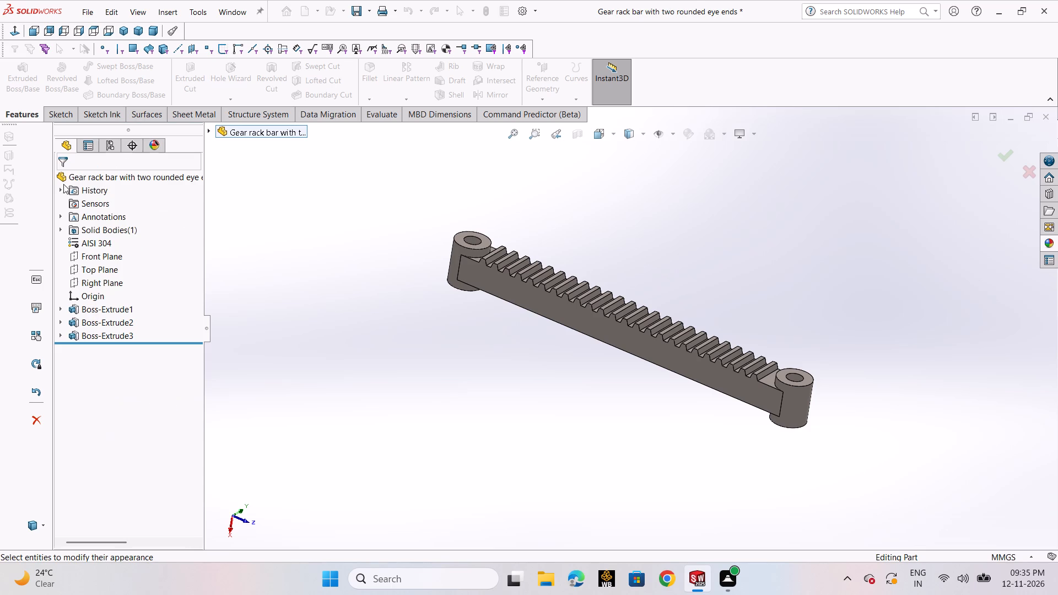
click(438, 355)
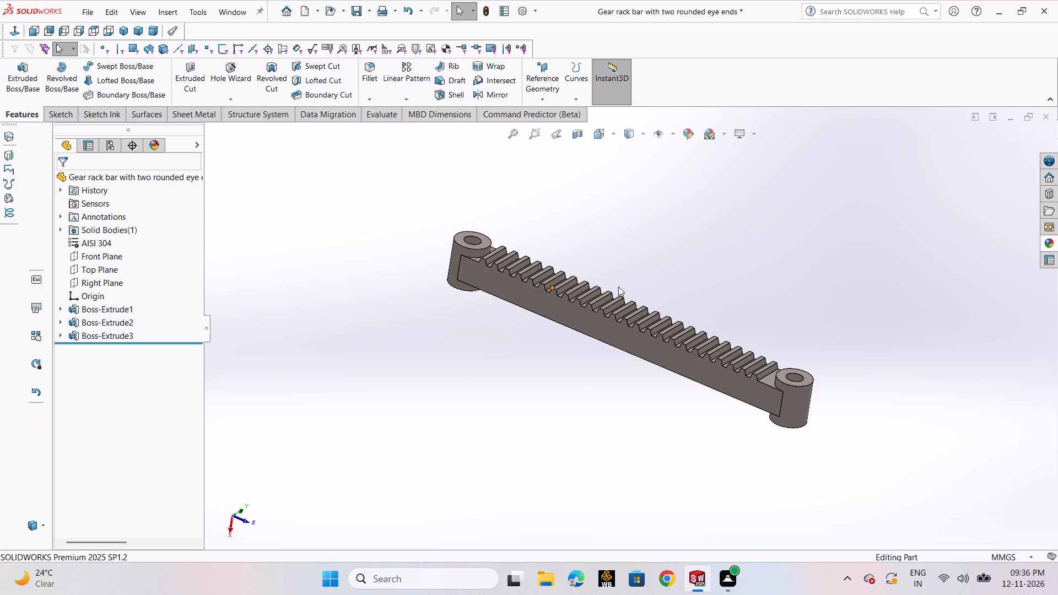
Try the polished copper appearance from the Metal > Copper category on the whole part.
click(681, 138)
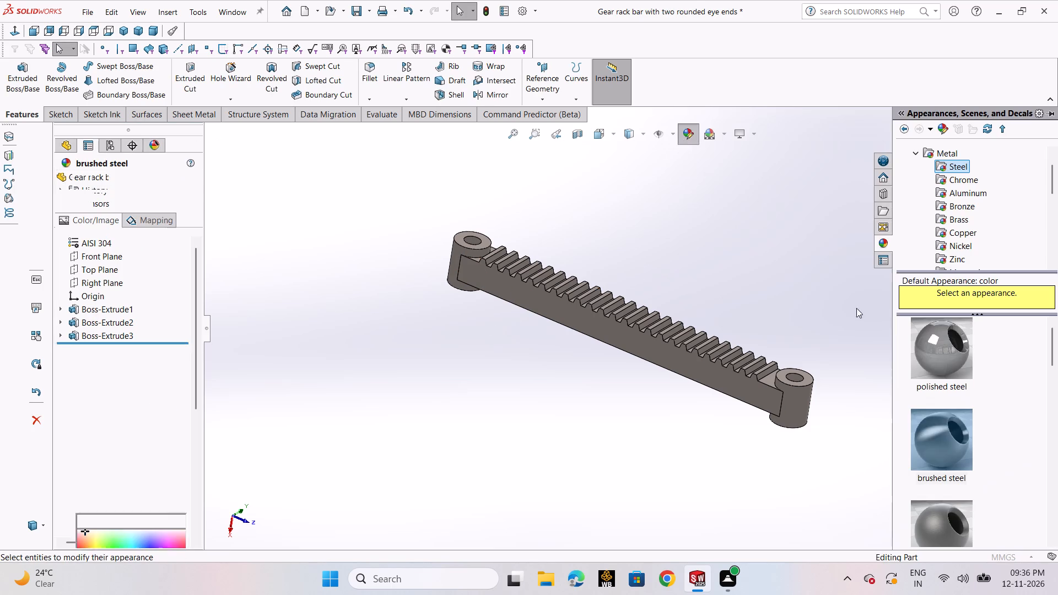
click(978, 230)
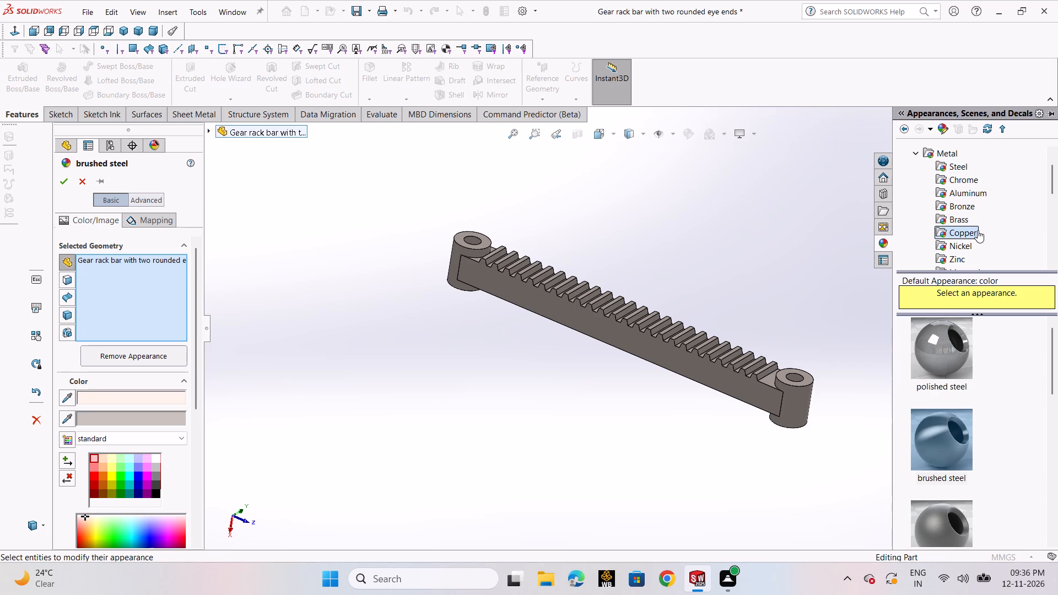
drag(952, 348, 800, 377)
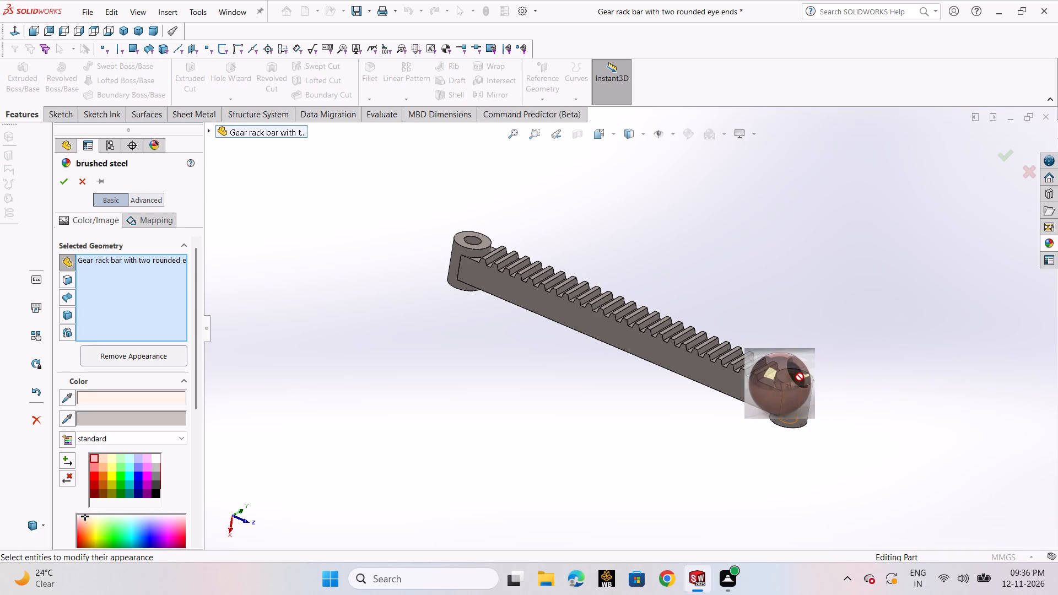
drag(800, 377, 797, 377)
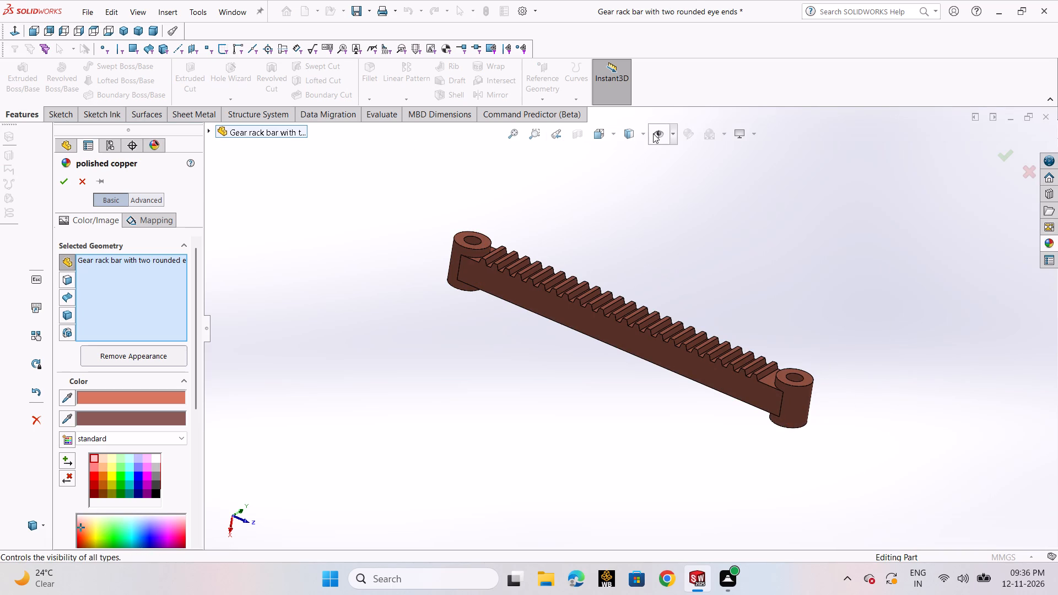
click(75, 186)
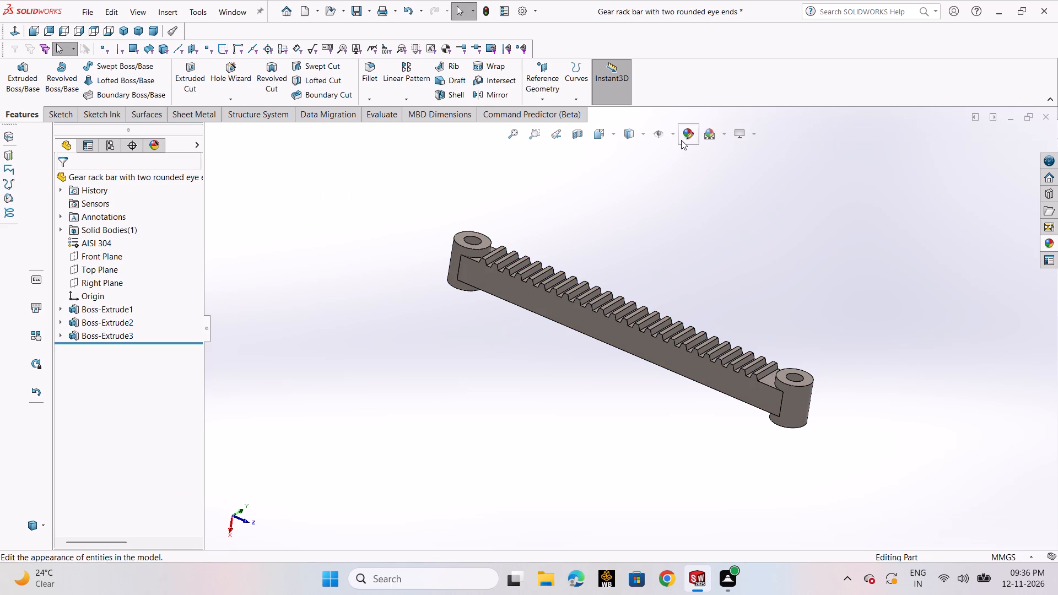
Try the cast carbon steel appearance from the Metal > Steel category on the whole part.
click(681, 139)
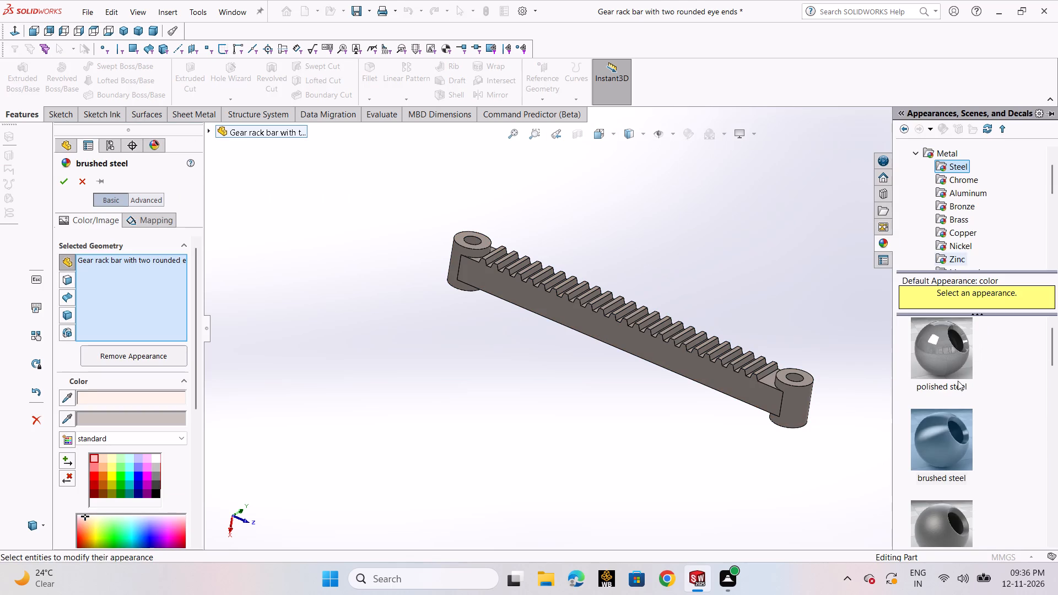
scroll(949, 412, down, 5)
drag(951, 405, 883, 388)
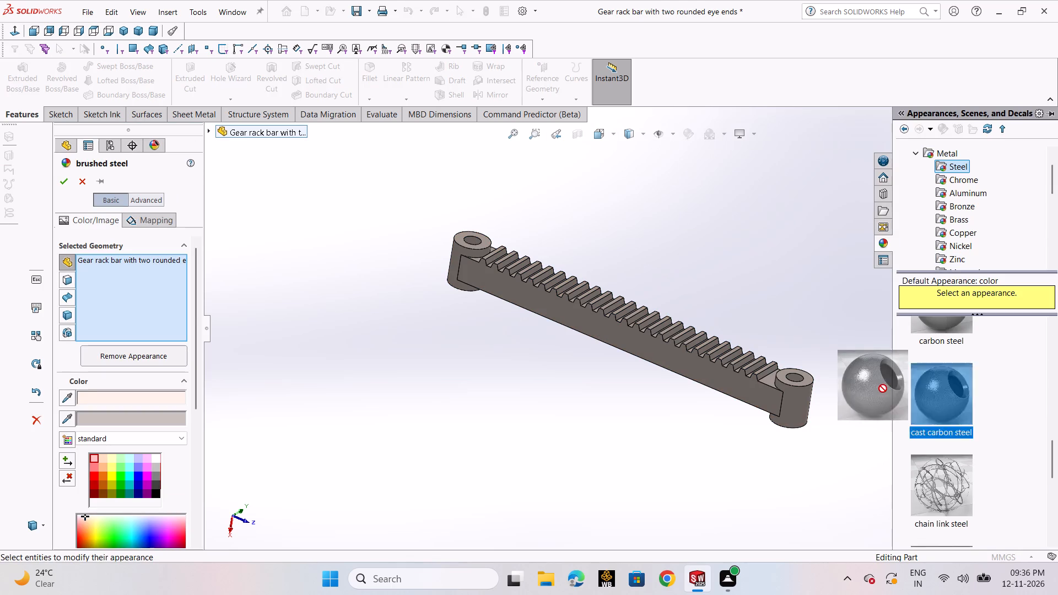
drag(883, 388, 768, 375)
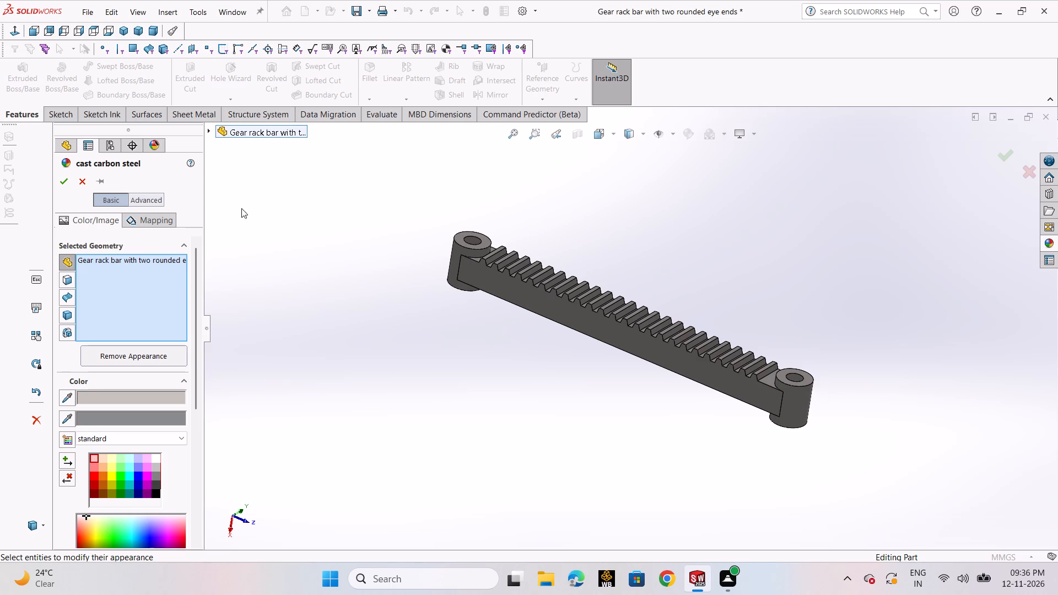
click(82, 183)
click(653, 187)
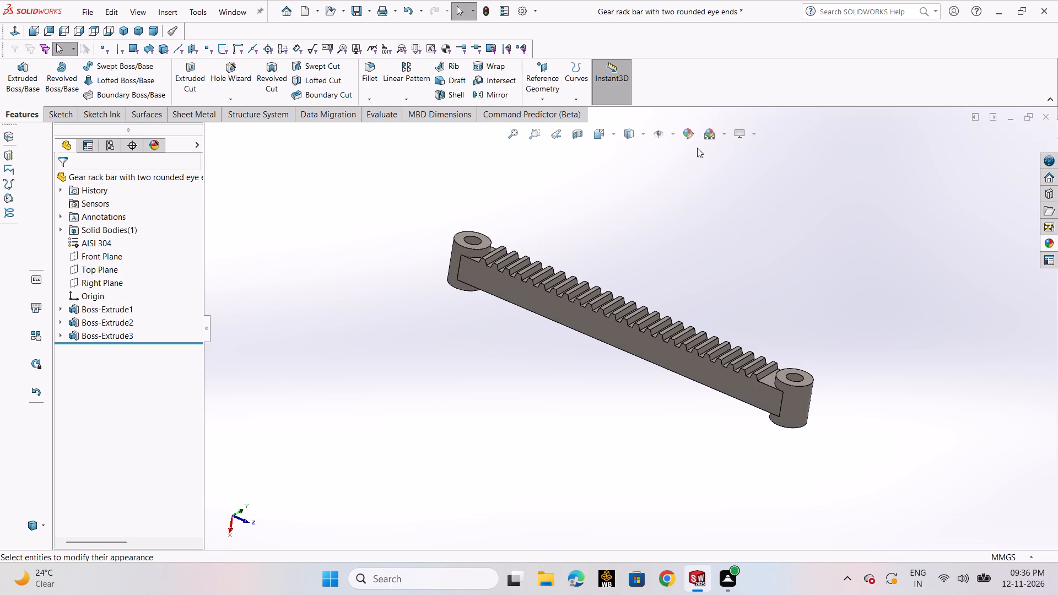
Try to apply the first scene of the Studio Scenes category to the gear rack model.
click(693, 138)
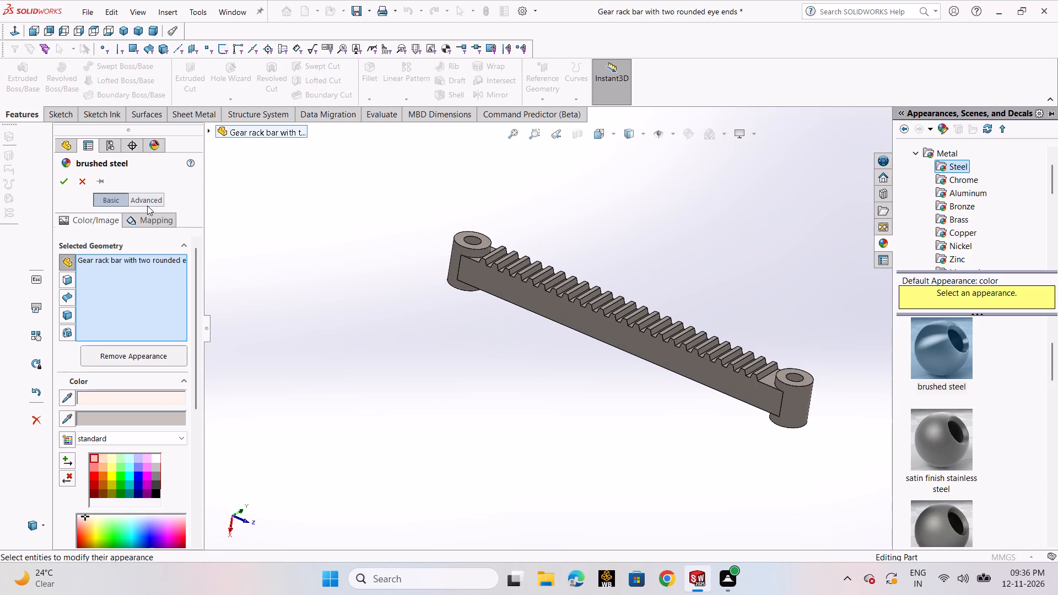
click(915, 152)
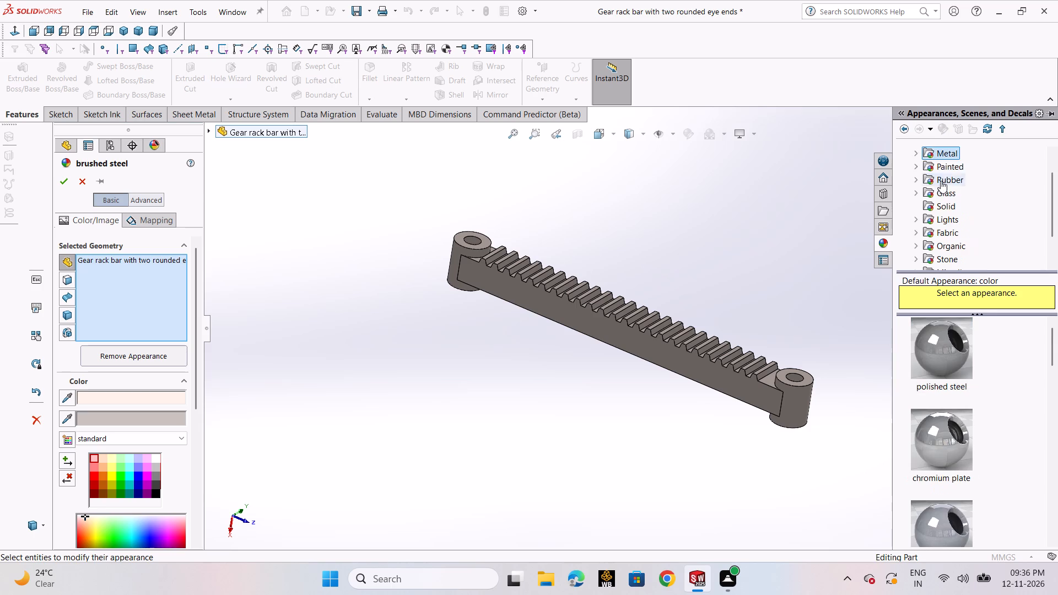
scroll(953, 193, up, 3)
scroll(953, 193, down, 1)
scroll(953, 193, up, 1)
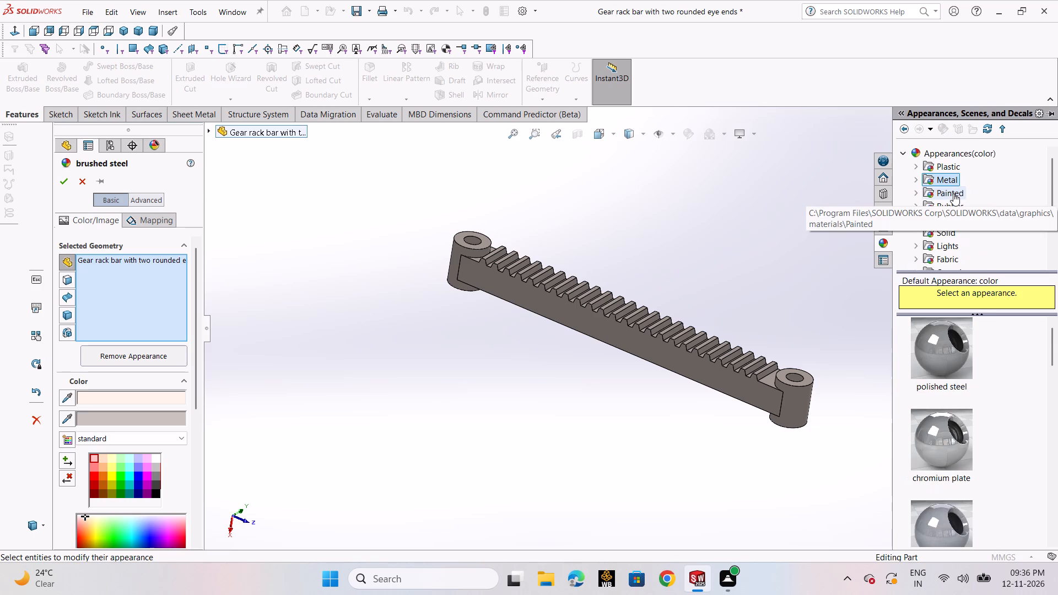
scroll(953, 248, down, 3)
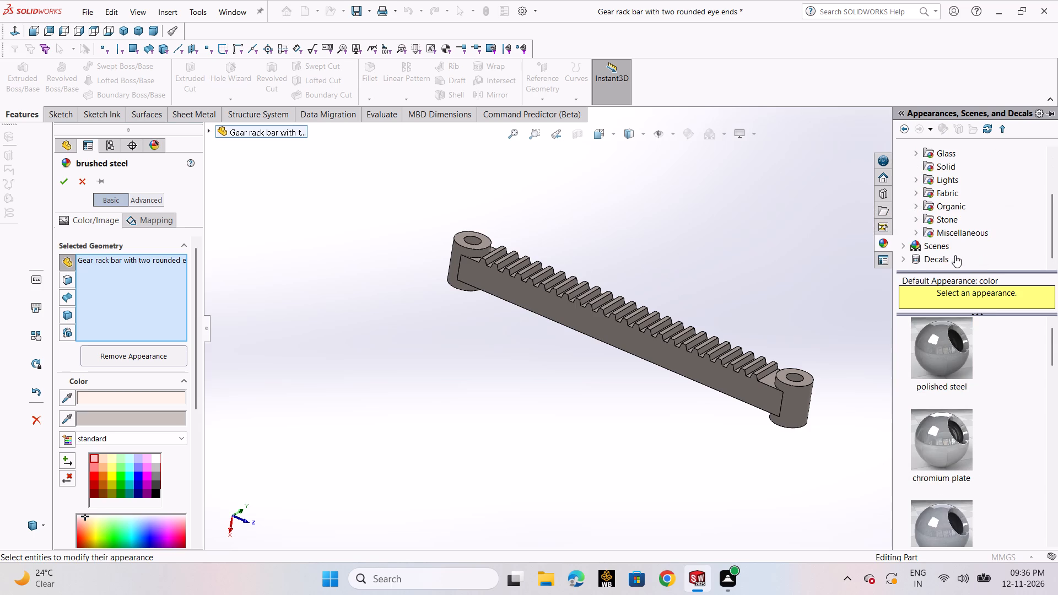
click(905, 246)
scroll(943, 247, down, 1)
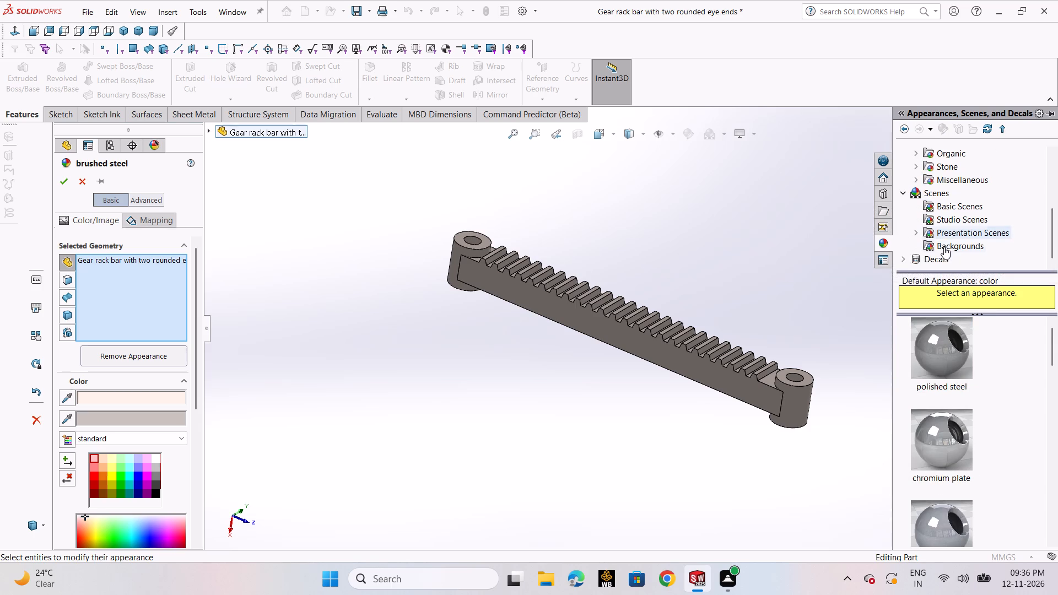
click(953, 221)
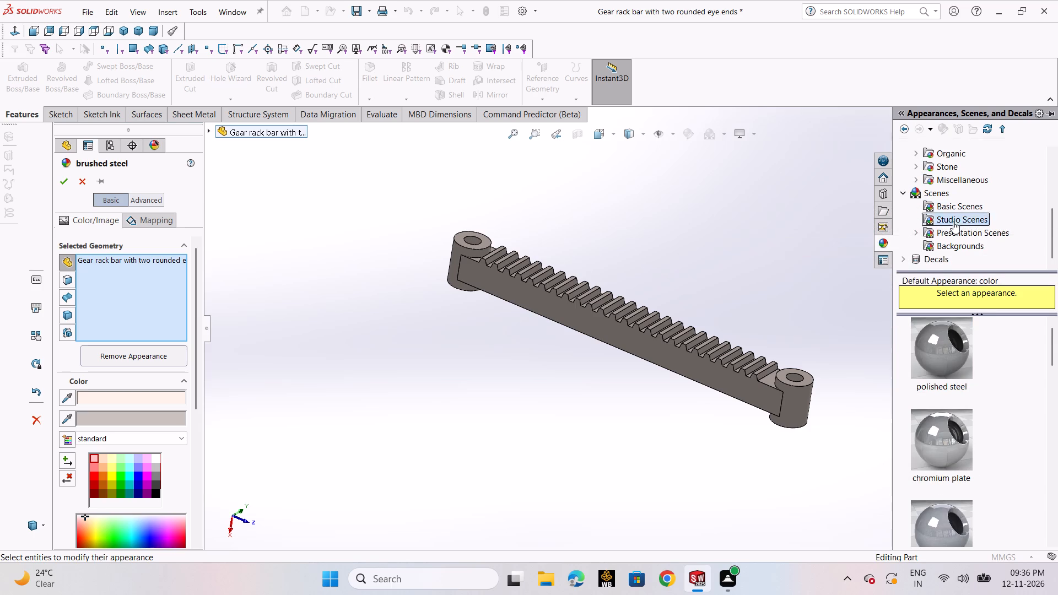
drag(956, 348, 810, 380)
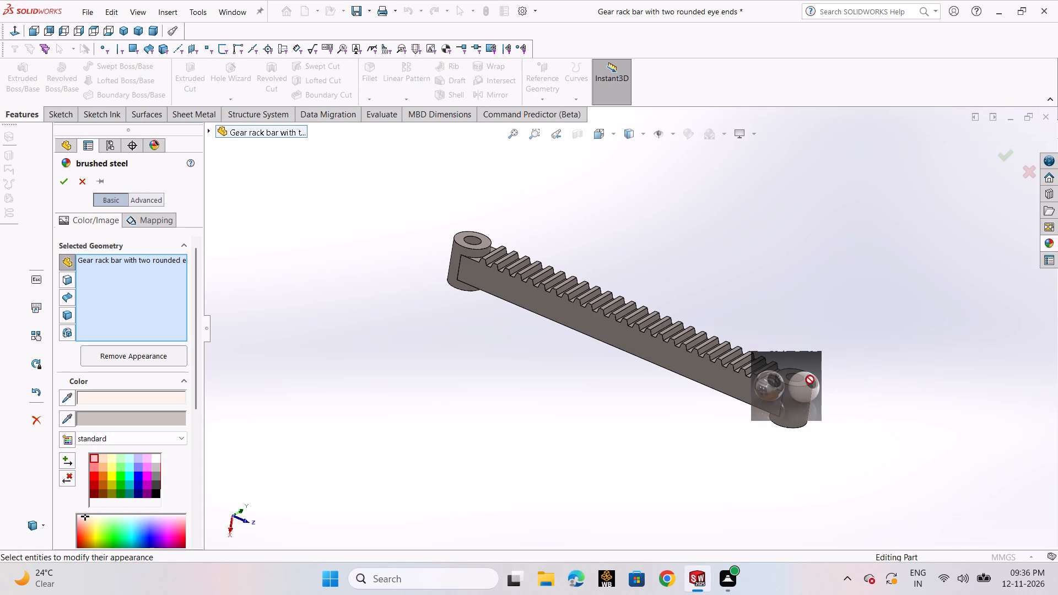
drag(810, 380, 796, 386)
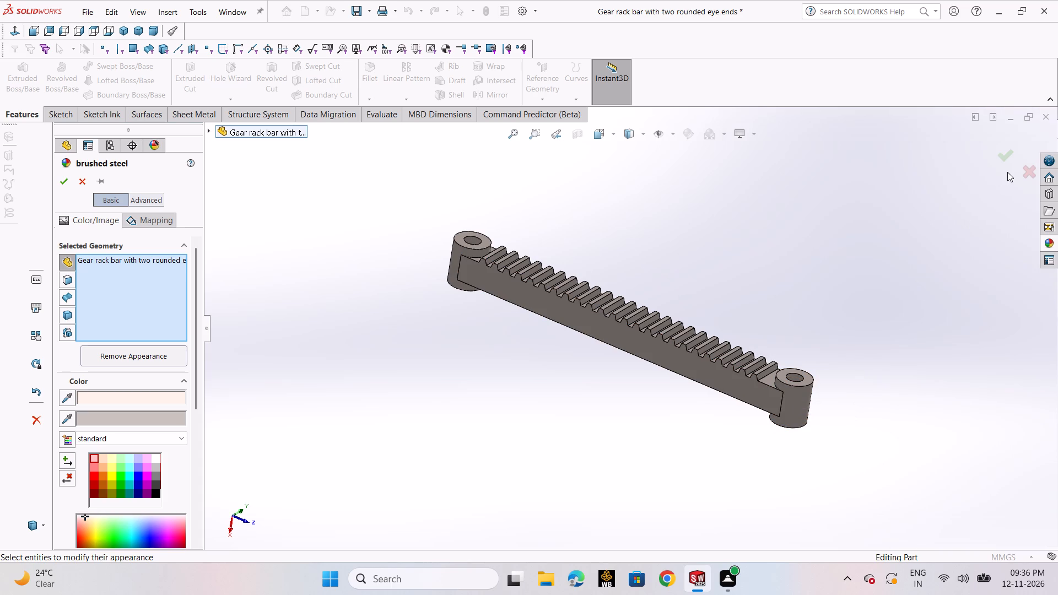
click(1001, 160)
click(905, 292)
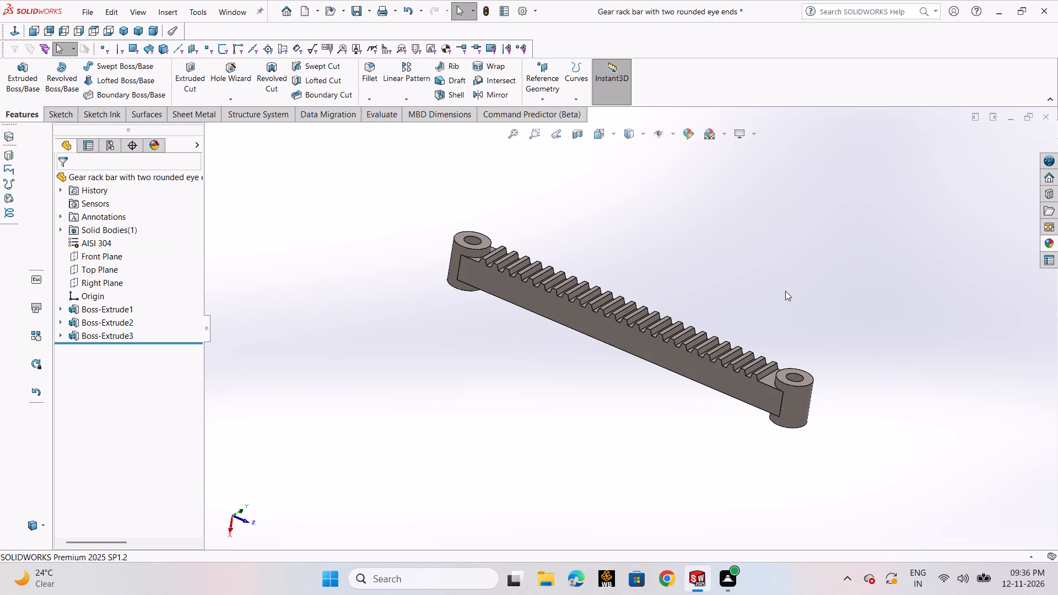
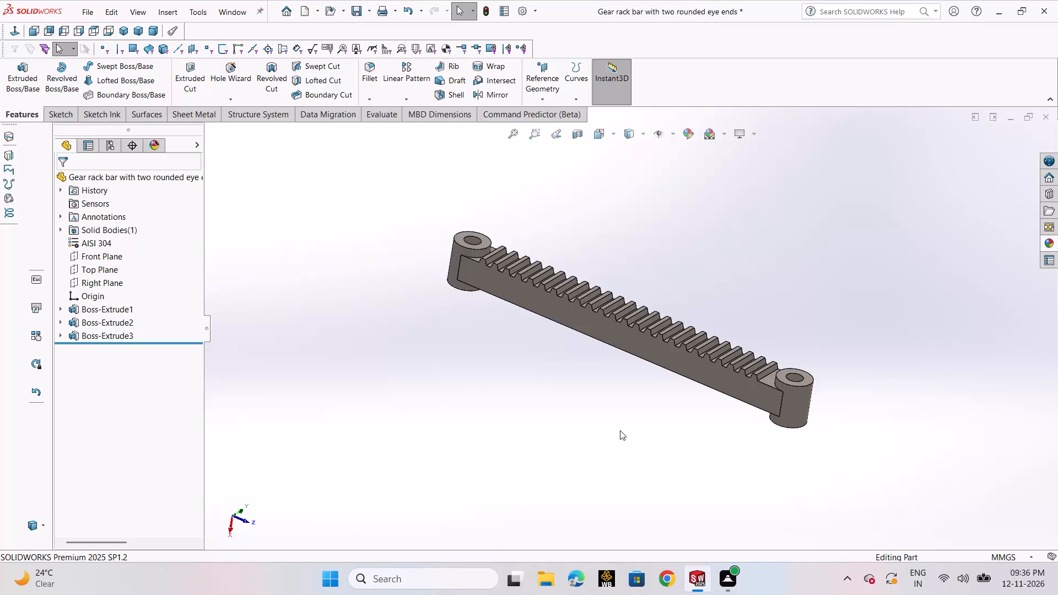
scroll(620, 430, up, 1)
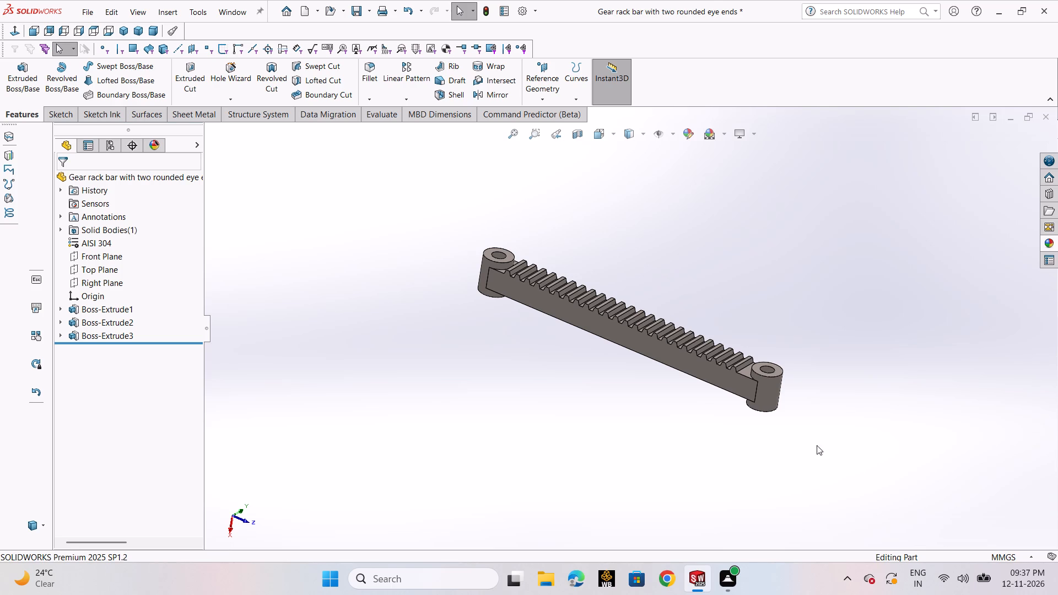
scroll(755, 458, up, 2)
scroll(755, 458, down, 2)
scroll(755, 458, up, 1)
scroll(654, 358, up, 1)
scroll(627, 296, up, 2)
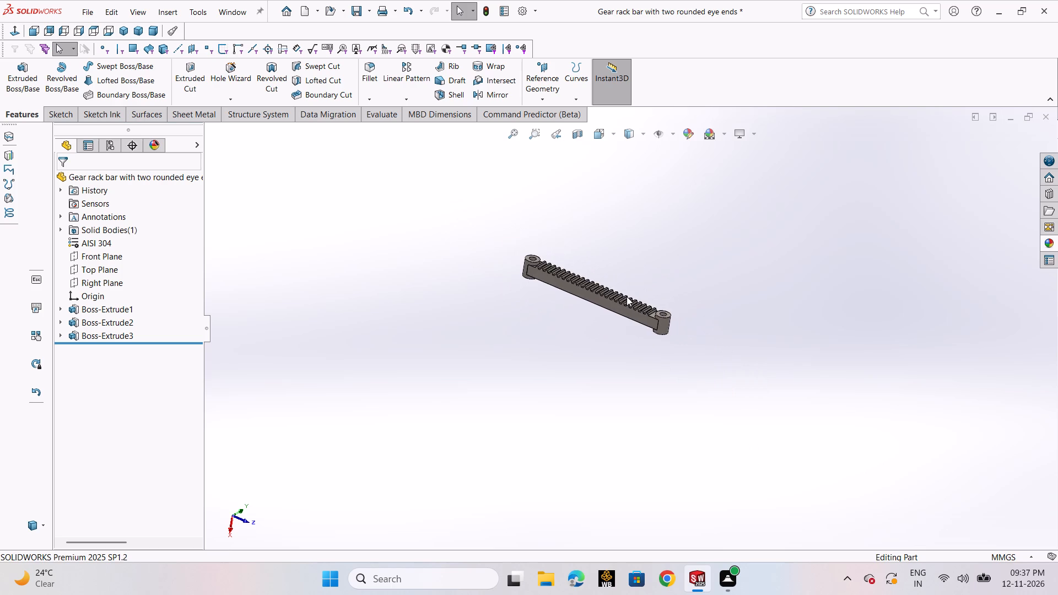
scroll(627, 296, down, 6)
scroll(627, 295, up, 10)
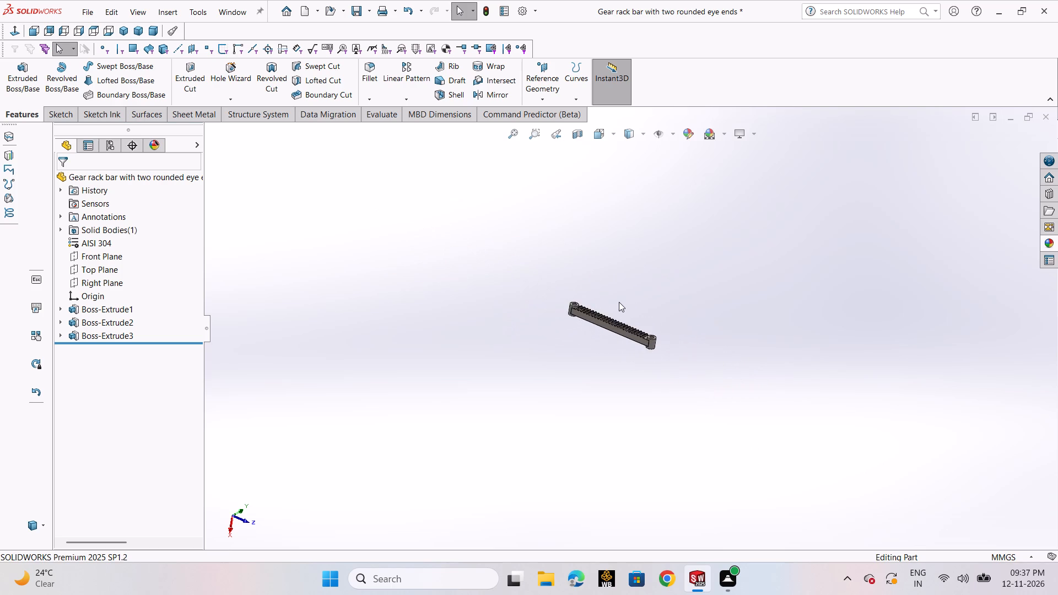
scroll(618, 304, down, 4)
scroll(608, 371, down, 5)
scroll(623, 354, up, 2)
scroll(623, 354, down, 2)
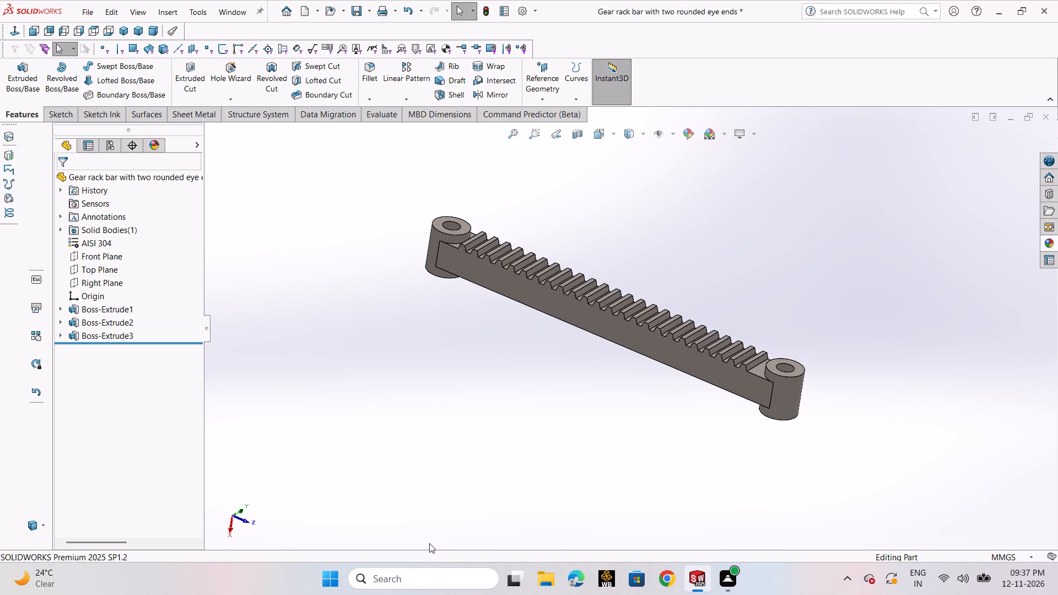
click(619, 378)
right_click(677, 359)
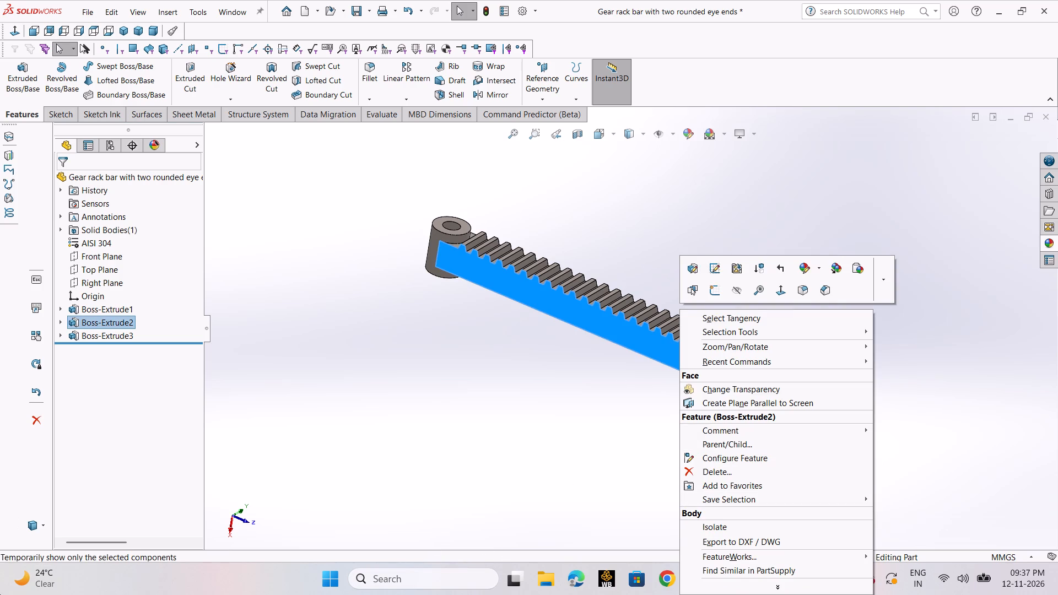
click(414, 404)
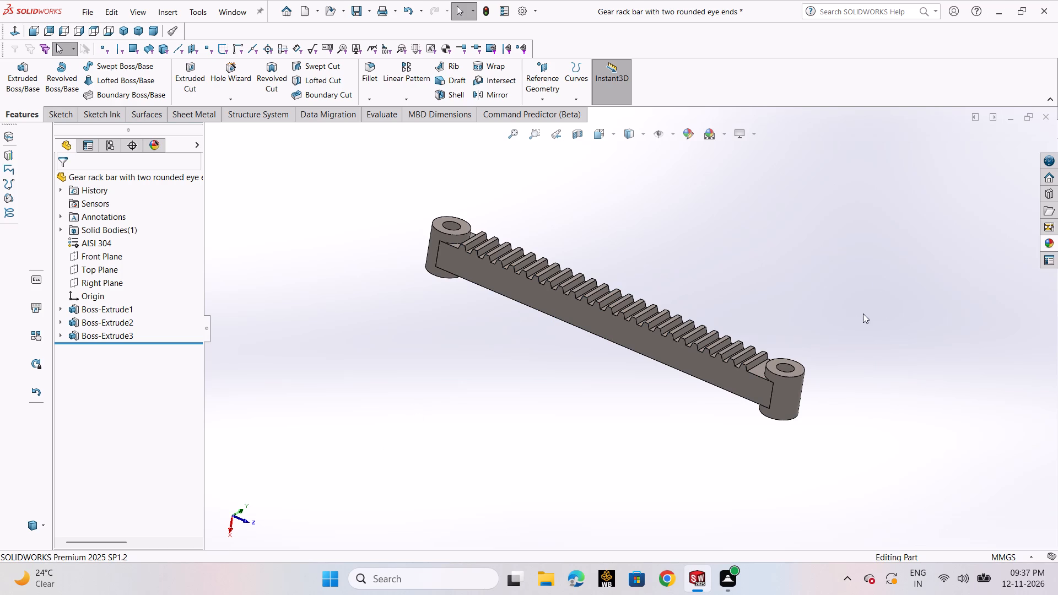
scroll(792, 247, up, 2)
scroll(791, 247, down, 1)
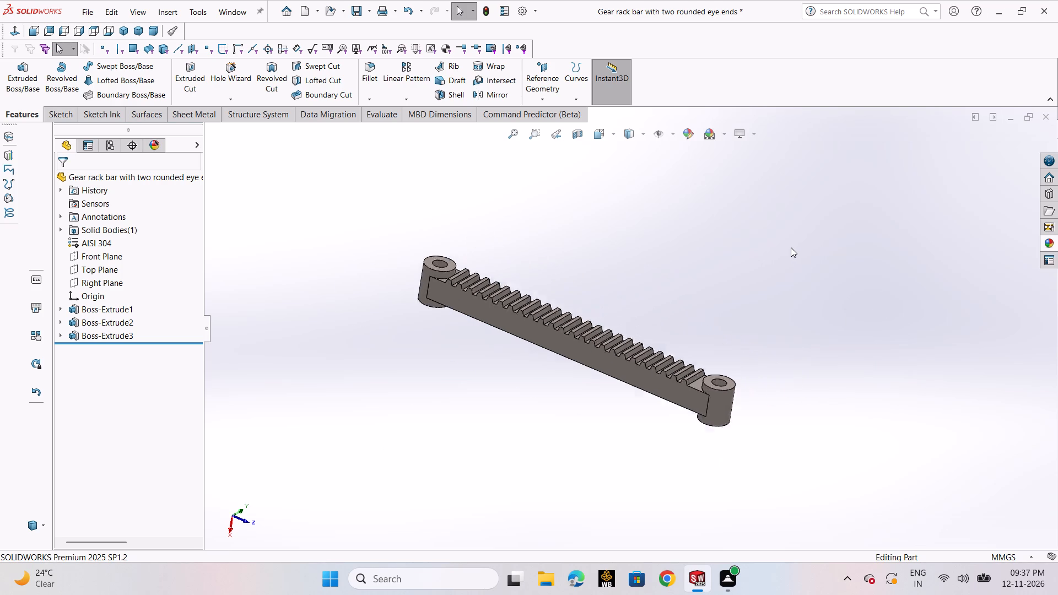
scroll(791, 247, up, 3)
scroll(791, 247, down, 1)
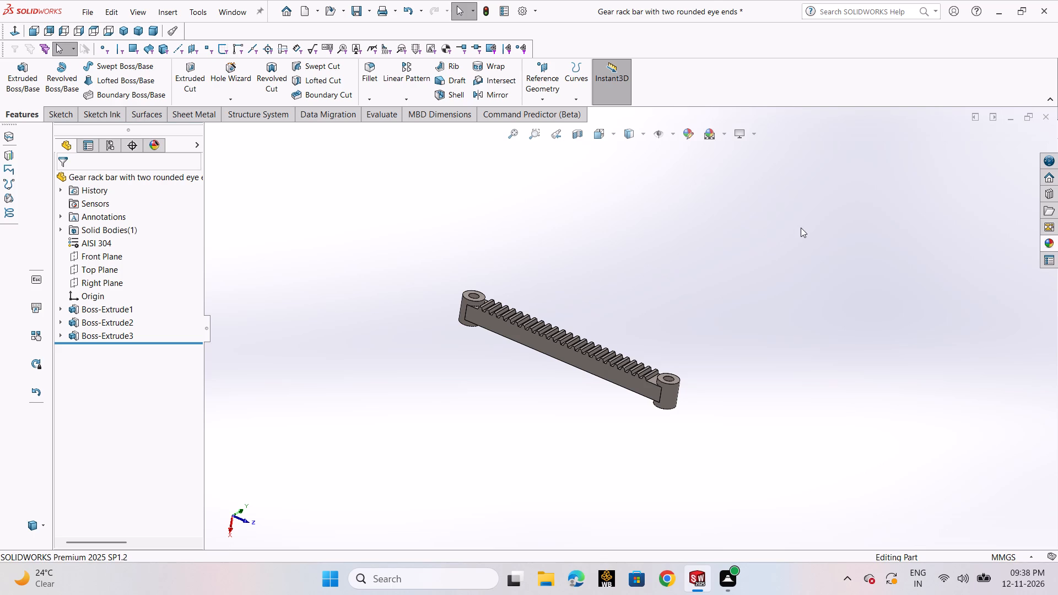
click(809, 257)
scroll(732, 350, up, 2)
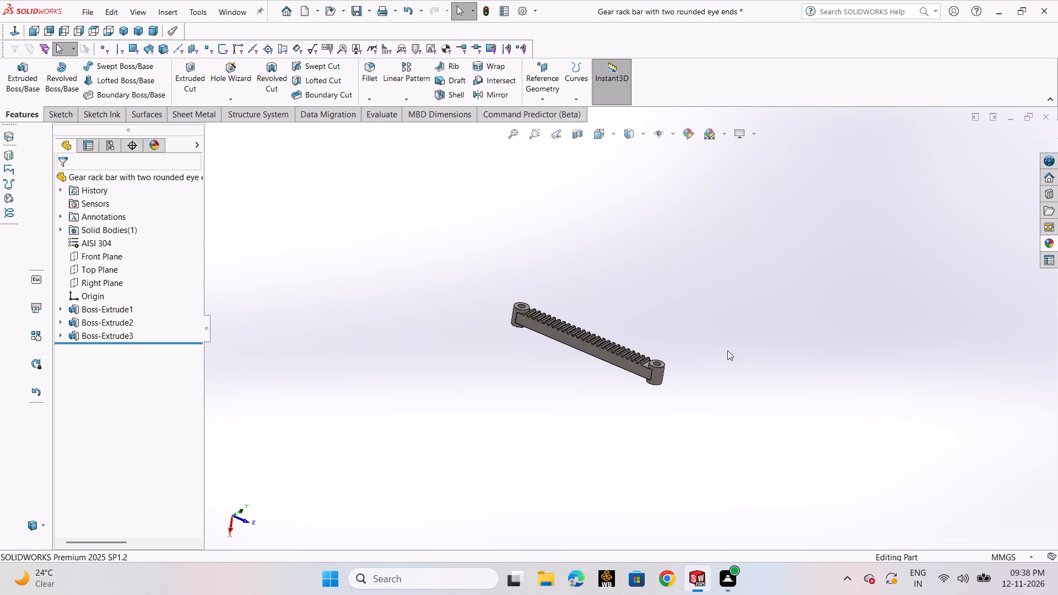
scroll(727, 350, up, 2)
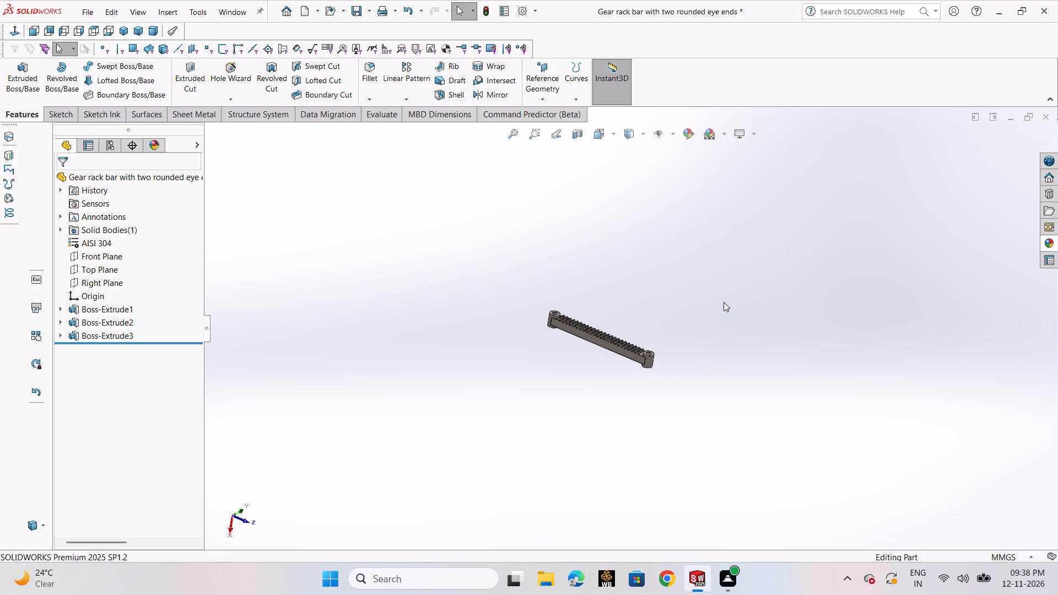
Show the gear rack in isometric view with the Hidden Lines Removed display style and examine its toothed side.
key(ctrl+7)
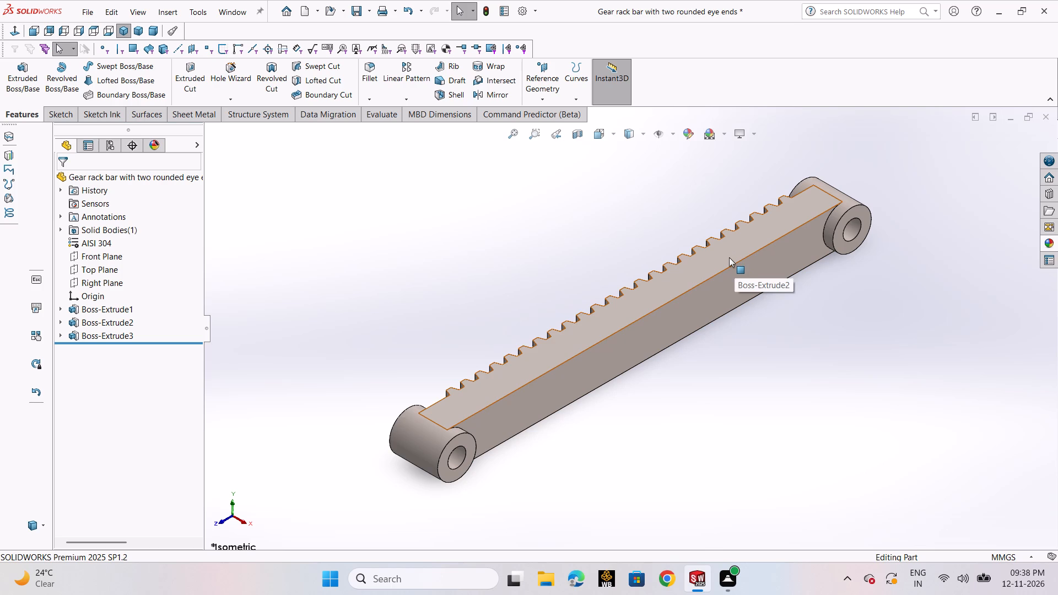
click(639, 134)
click(626, 186)
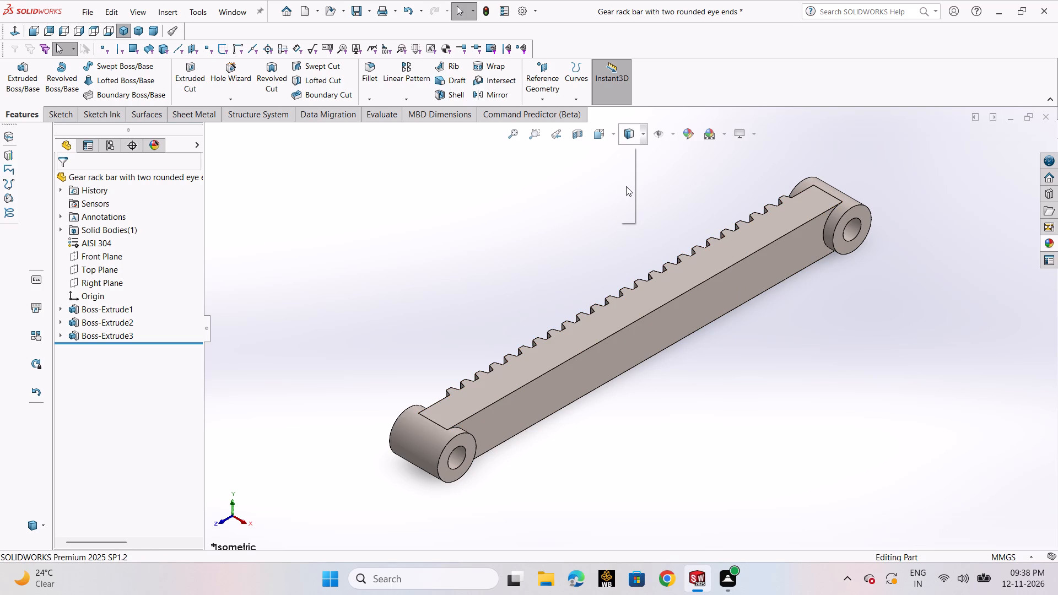
middle_drag(773, 280, 778, 310)
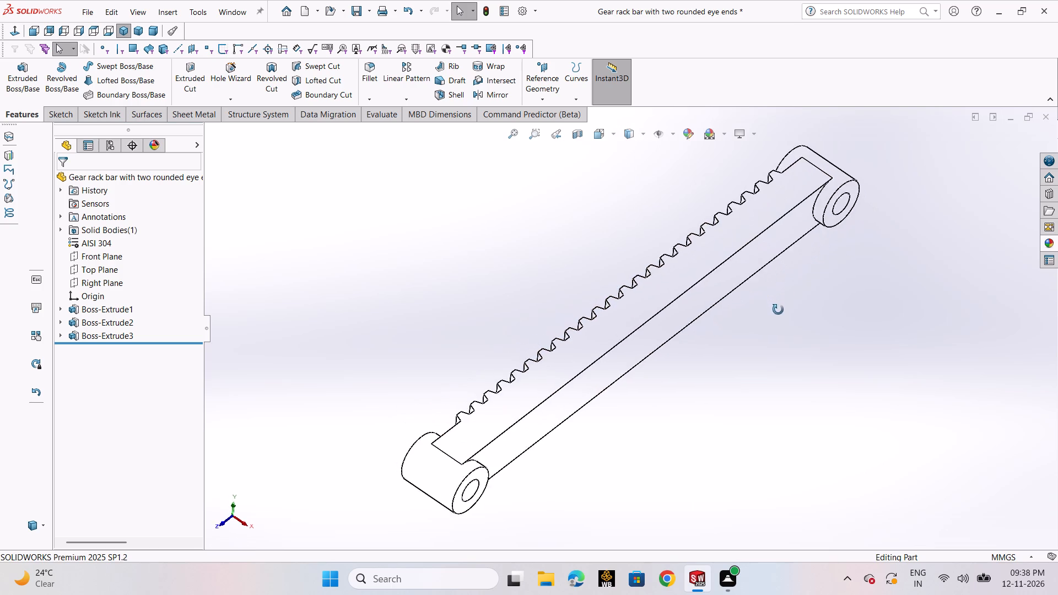
middle_drag(778, 310, 941, 325)
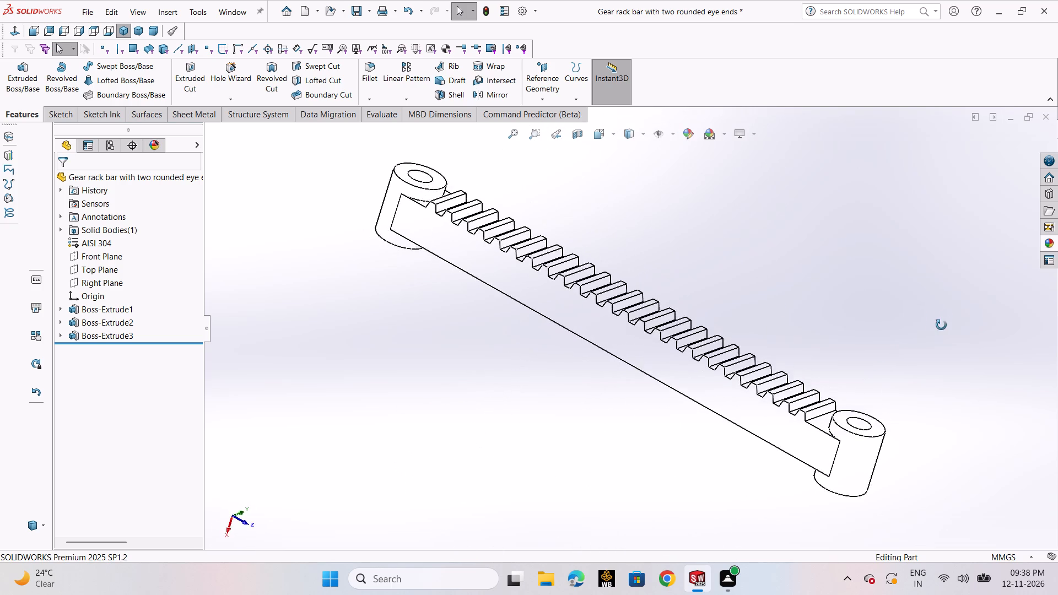
middle_drag(941, 325, 941, 342)
scroll(771, 334, up, 3)
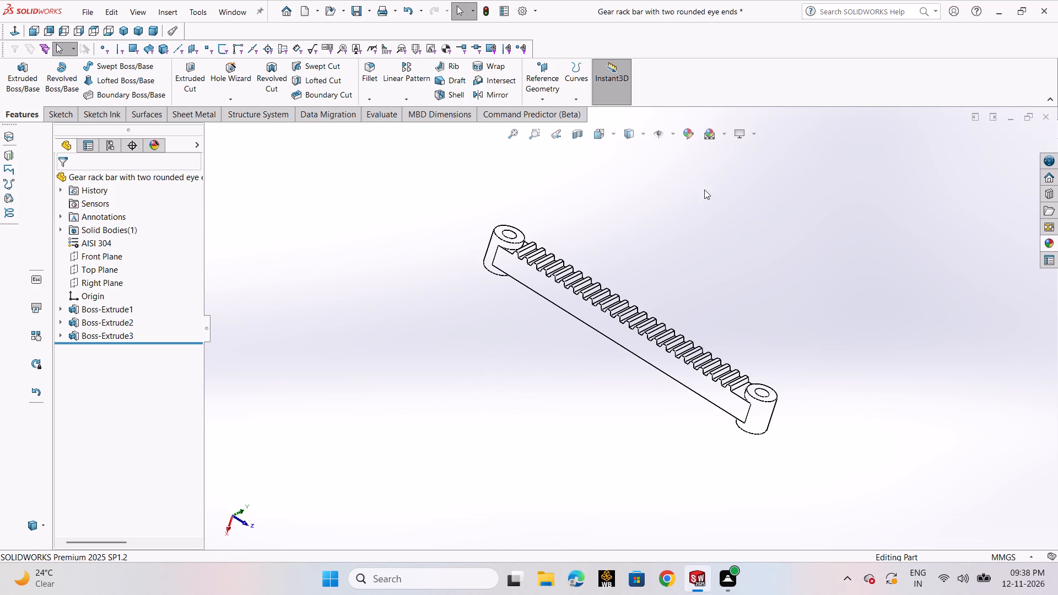
Preview the gear rack in the Shaded style without edges and in the Hidden Lines Visible style.
click(643, 135)
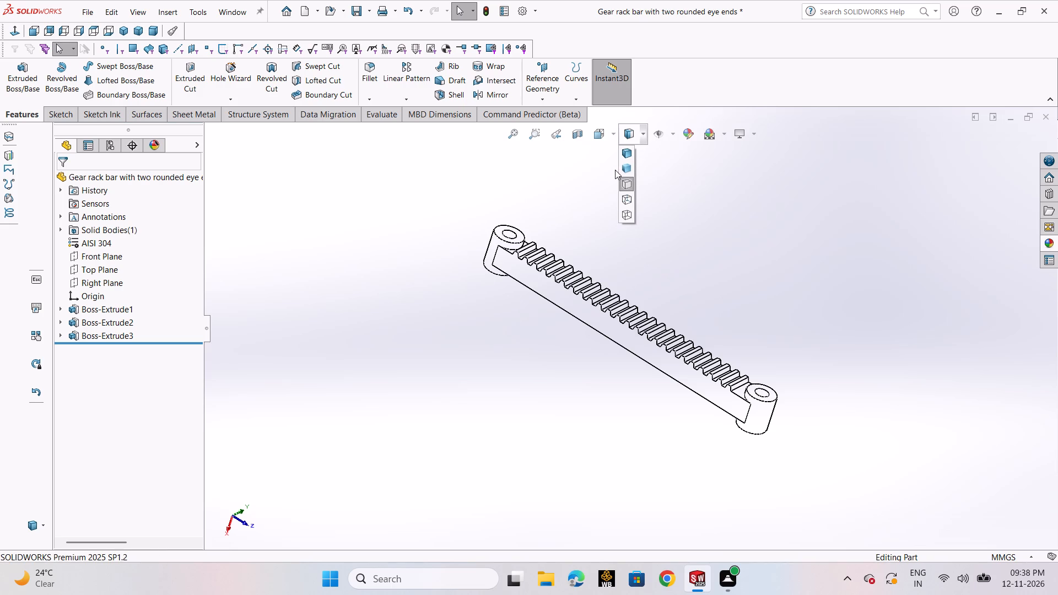
click(625, 170)
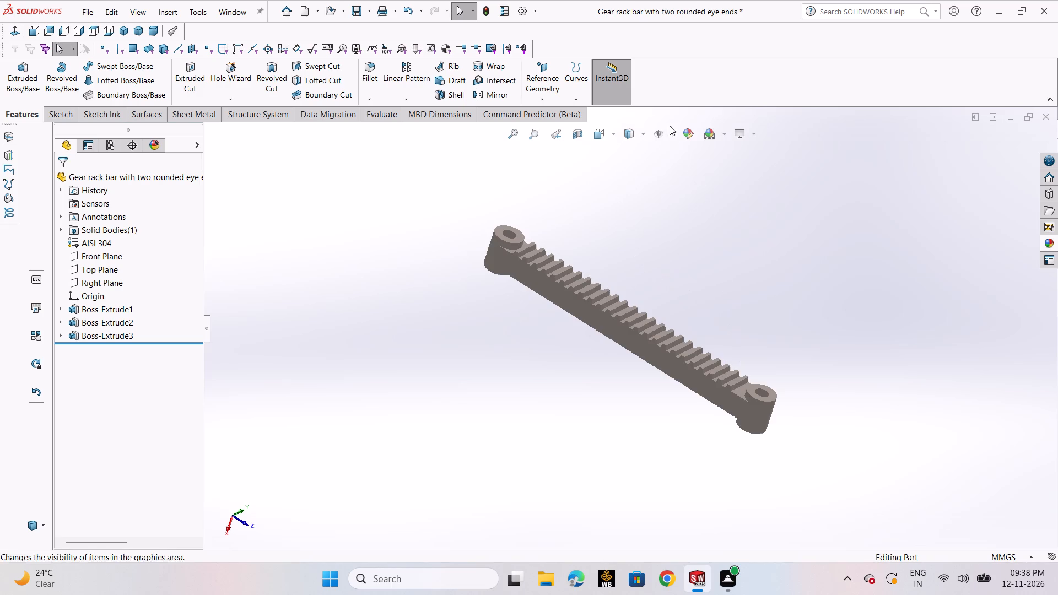
click(636, 137)
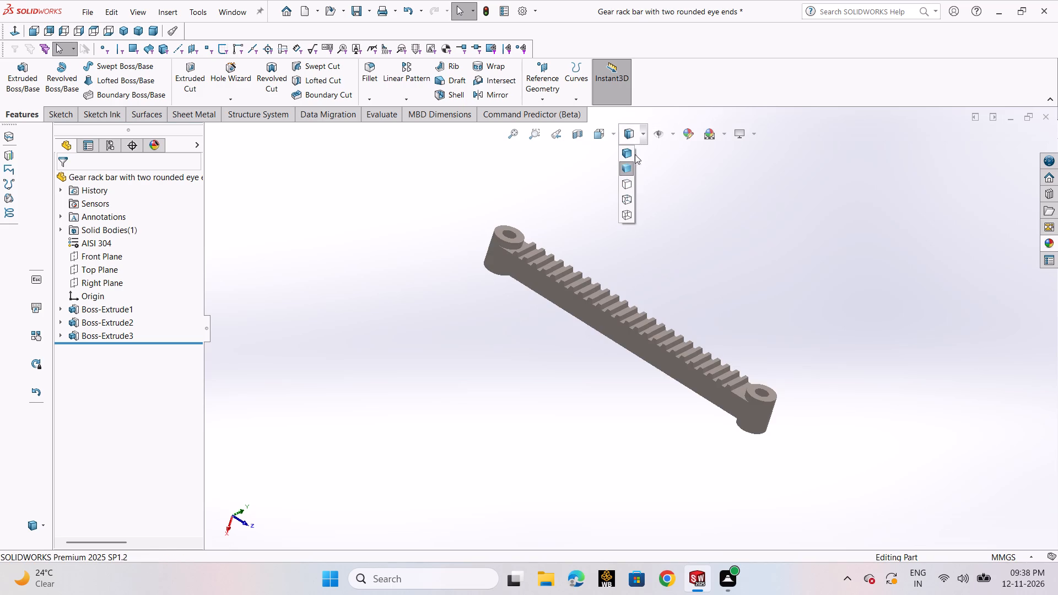
click(627, 196)
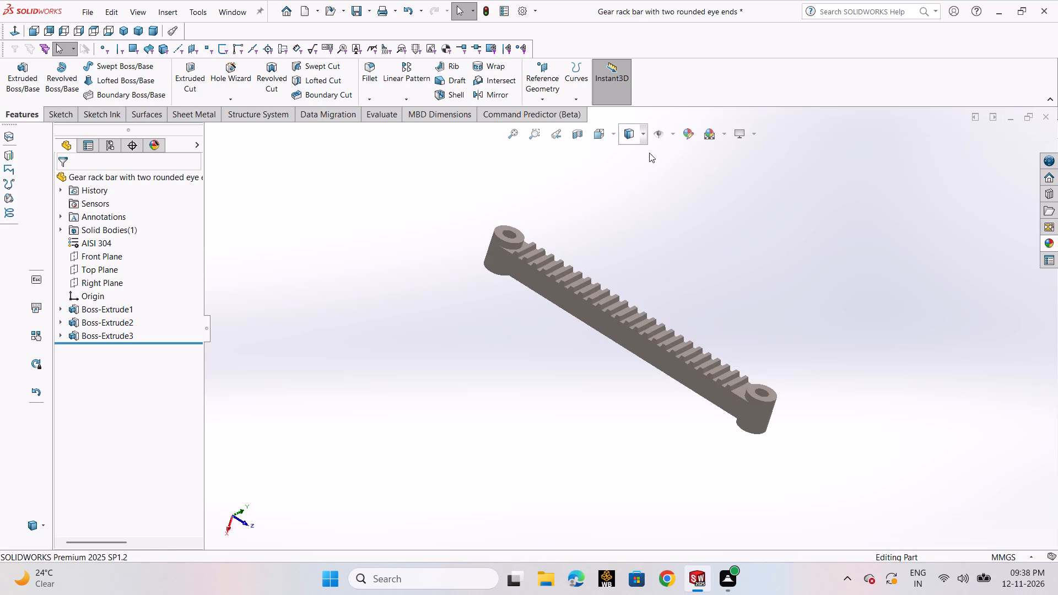
Return the gear rack to the Shaded With Edges display style and examine its teeth and end bosses up close.
click(636, 137)
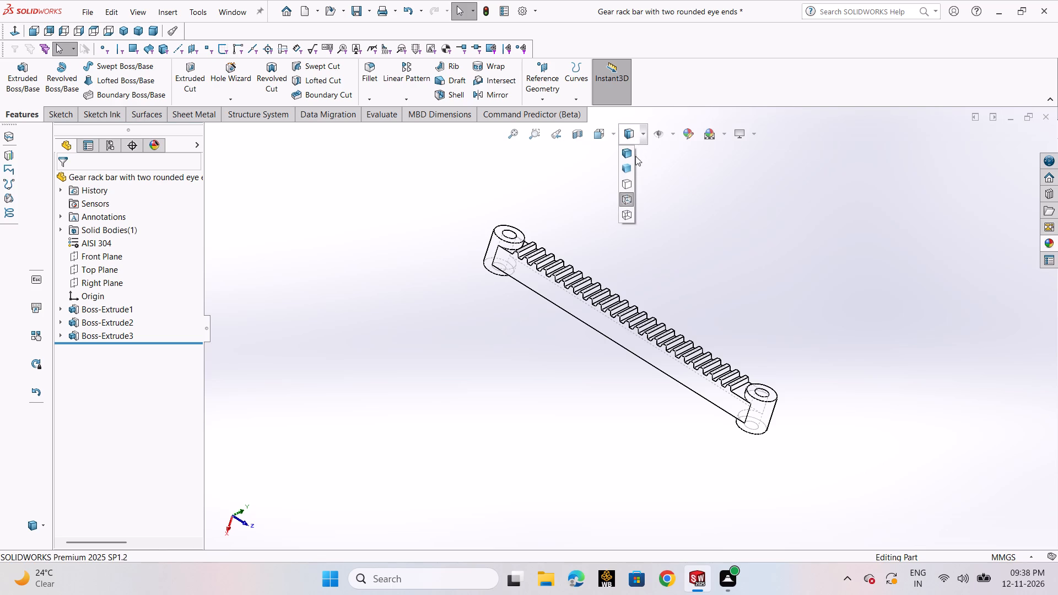
click(627, 155)
scroll(576, 297, down, 5)
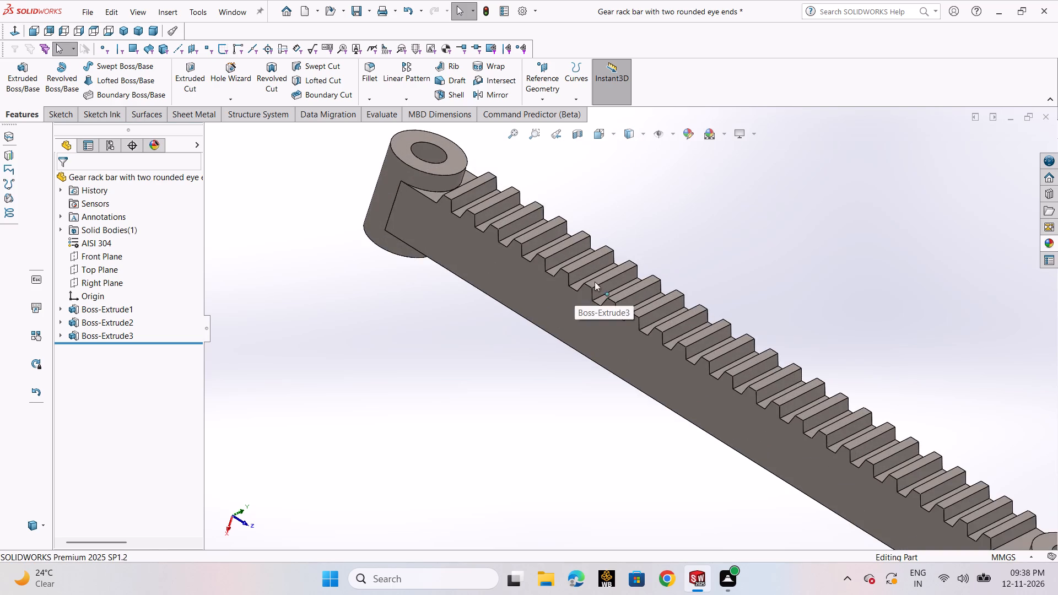
scroll(618, 265, down, 5)
scroll(625, 270, up, 9)
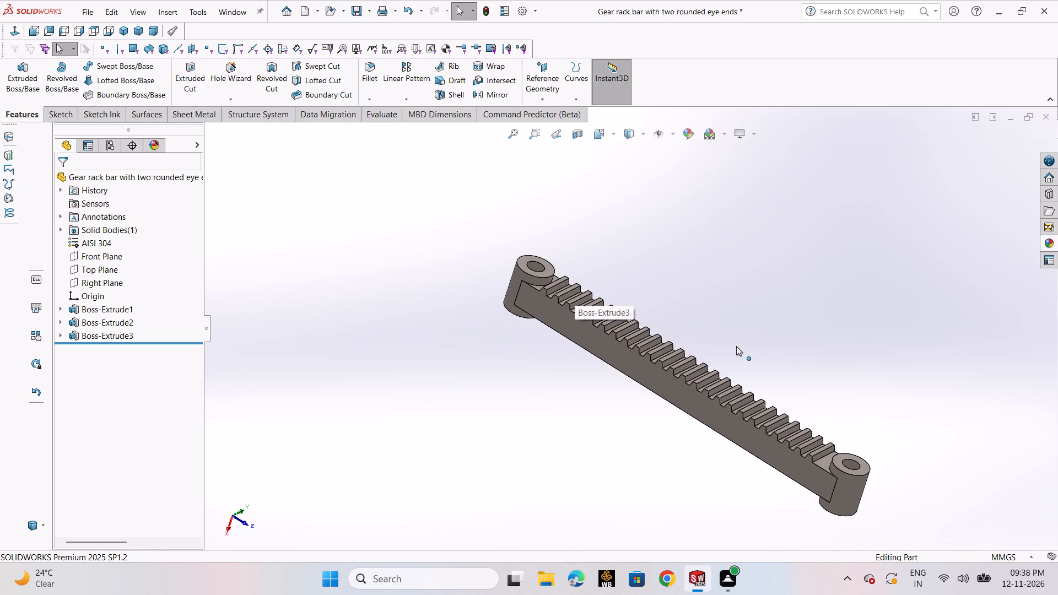
scroll(736, 346, up, 1)
scroll(796, 418, up, 3)
scroll(732, 408, down, 4)
scroll(722, 353, down, 3)
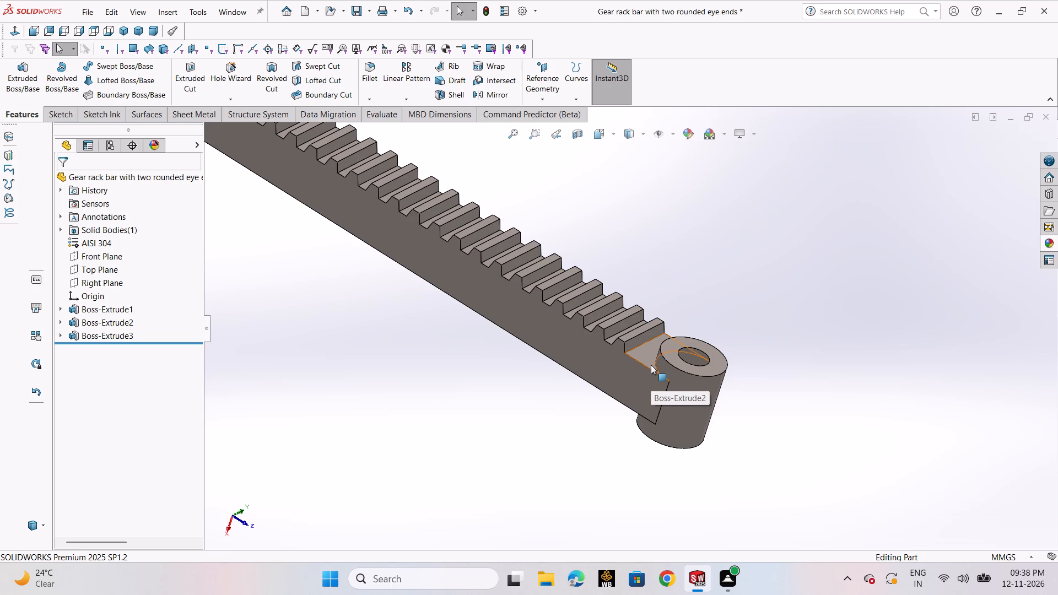
Inspect the gear rack in the front, back, left, right, top and bottom standard views, ending in isometric view.
key(ctrl+1)
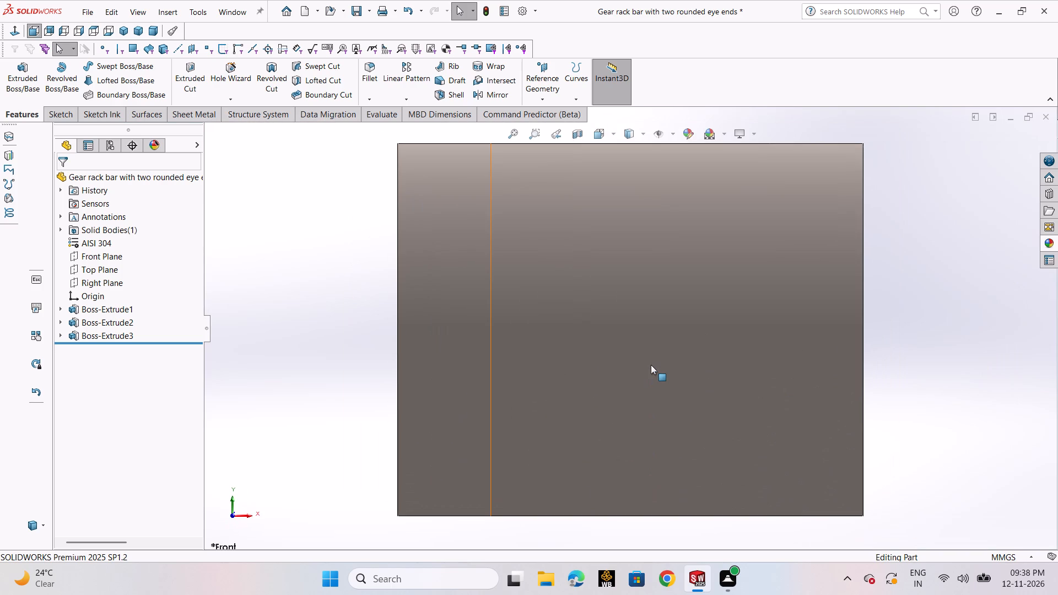
key(ctrl+2)
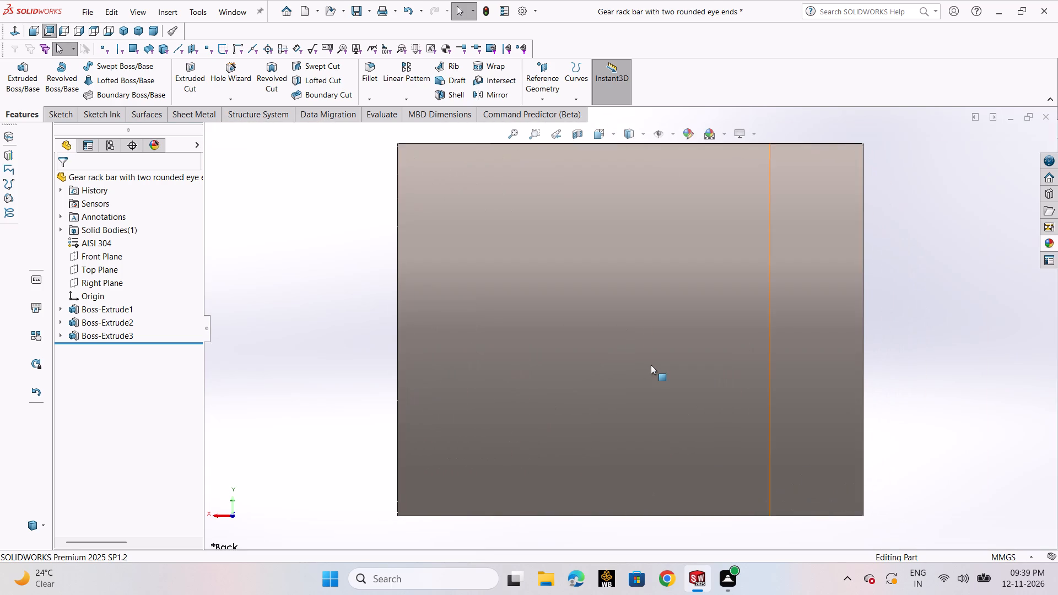
key(ctrl+3)
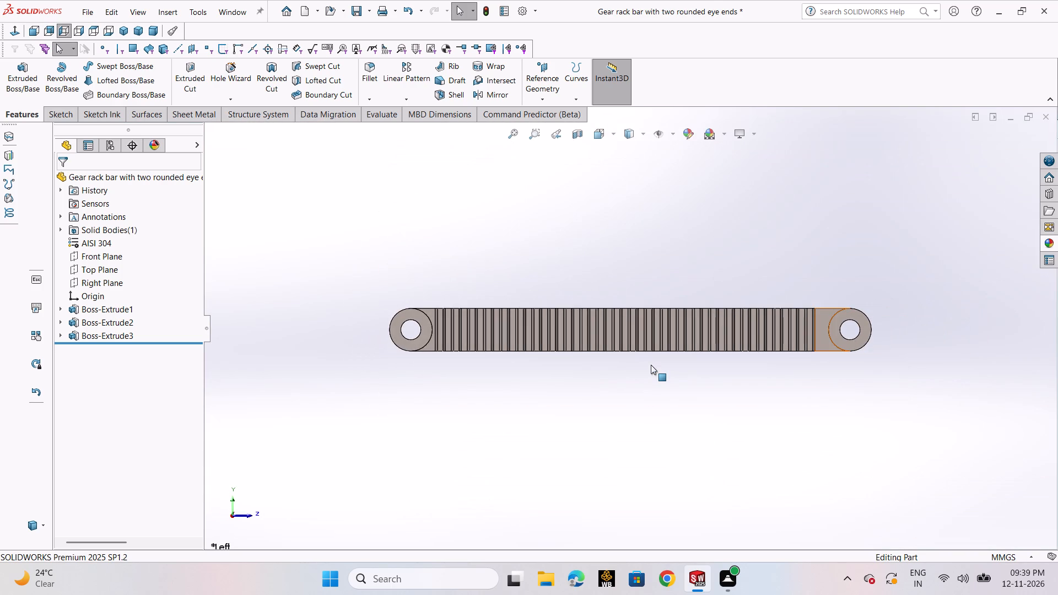
key(ctrl+4)
key(ctrl+5)
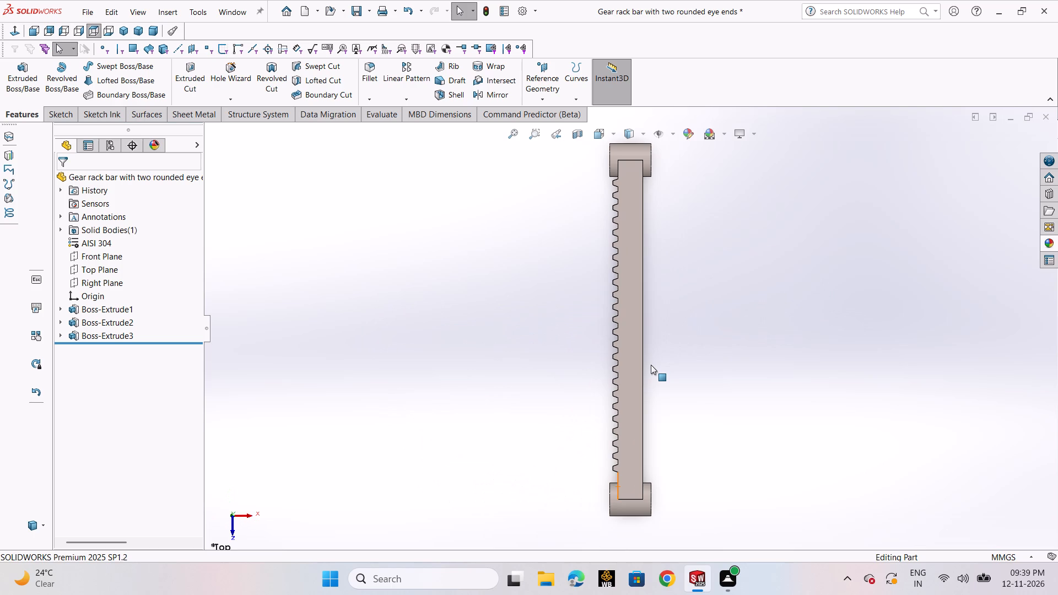
key(ctrl+6)
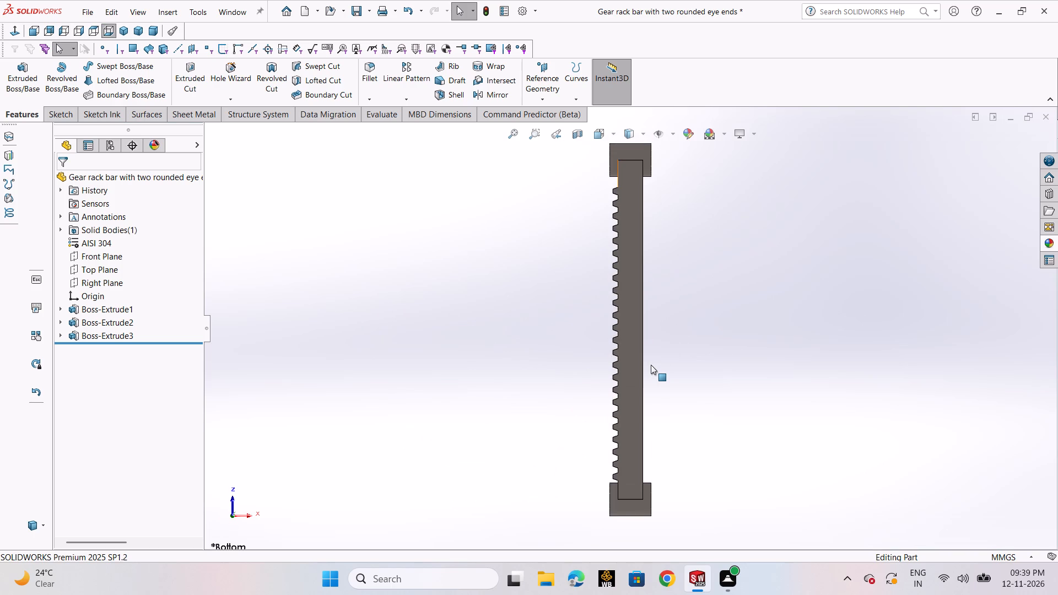
key(ctrl+7)
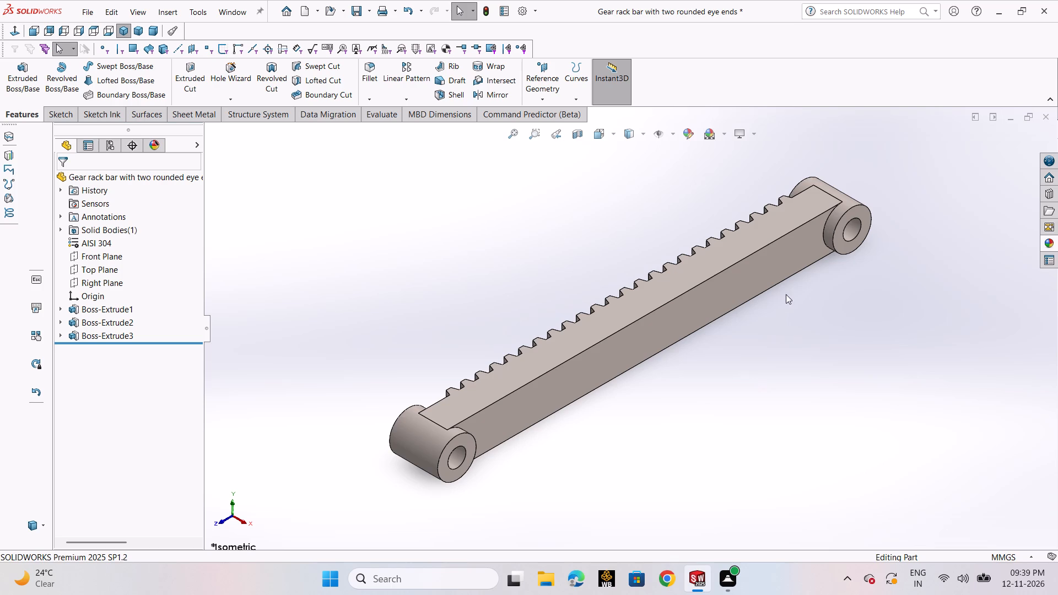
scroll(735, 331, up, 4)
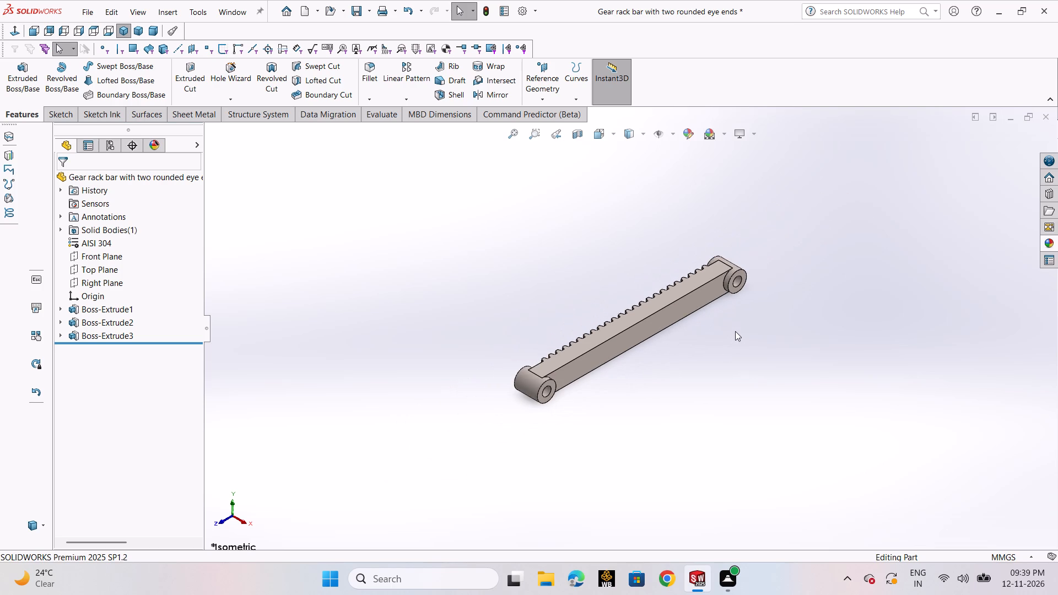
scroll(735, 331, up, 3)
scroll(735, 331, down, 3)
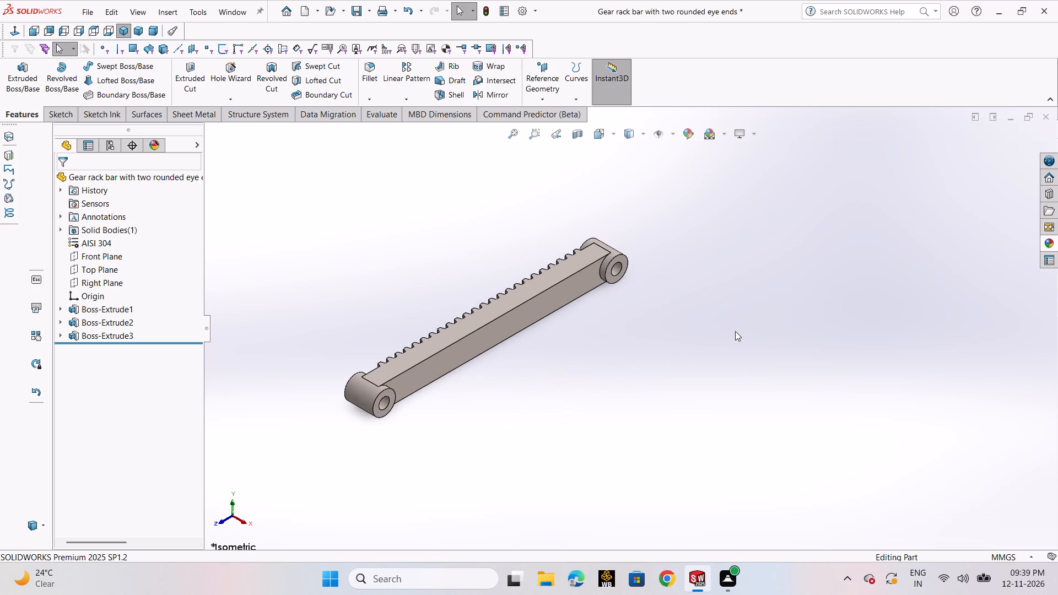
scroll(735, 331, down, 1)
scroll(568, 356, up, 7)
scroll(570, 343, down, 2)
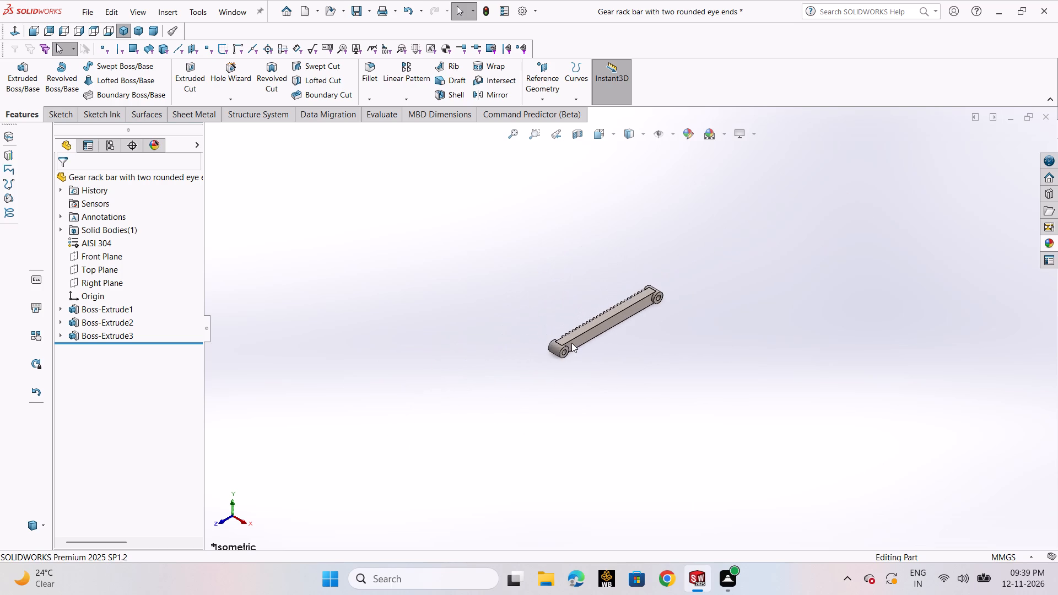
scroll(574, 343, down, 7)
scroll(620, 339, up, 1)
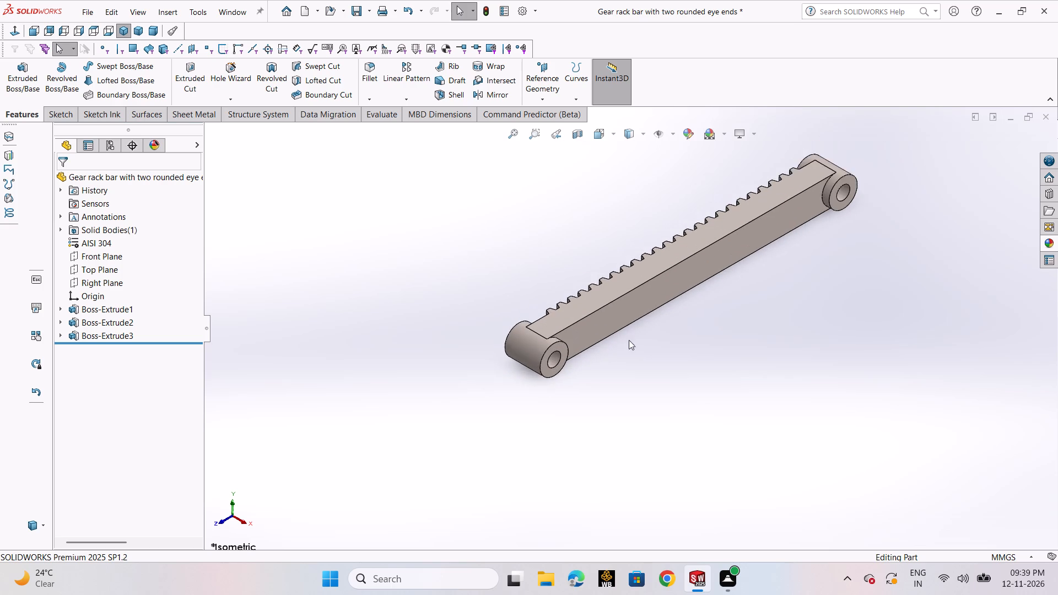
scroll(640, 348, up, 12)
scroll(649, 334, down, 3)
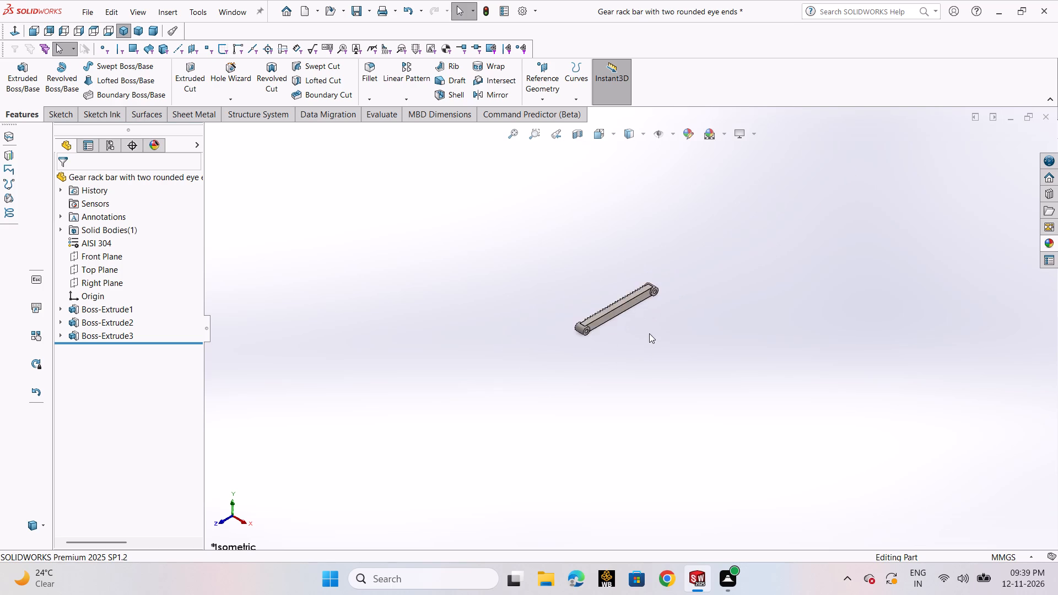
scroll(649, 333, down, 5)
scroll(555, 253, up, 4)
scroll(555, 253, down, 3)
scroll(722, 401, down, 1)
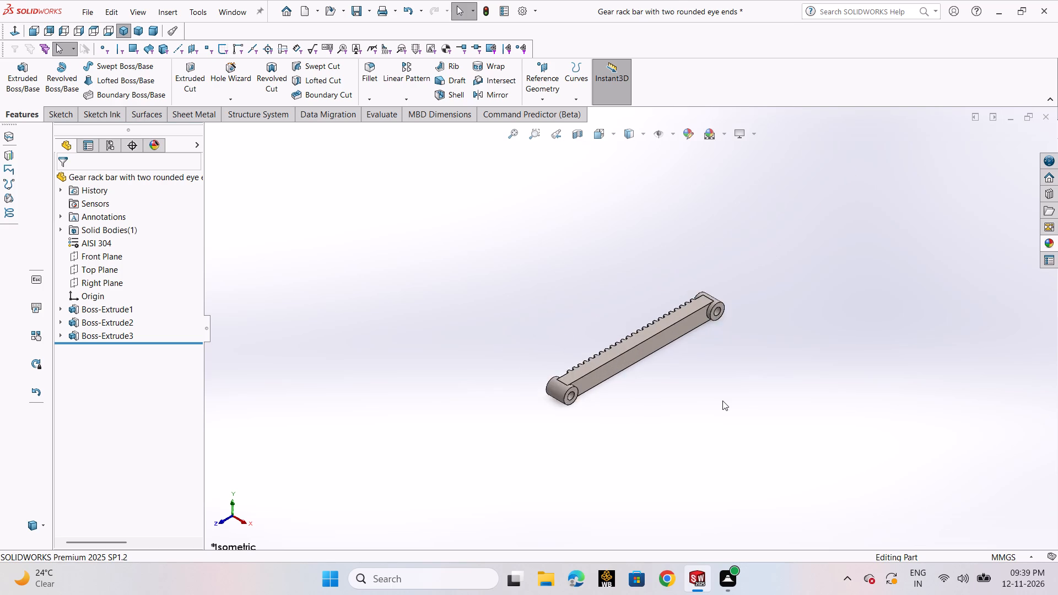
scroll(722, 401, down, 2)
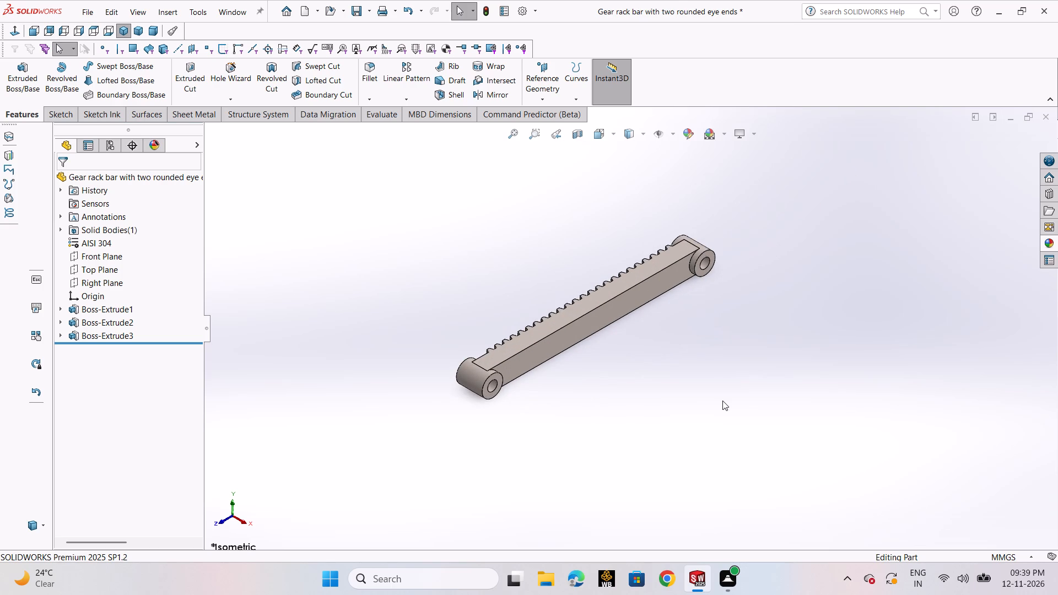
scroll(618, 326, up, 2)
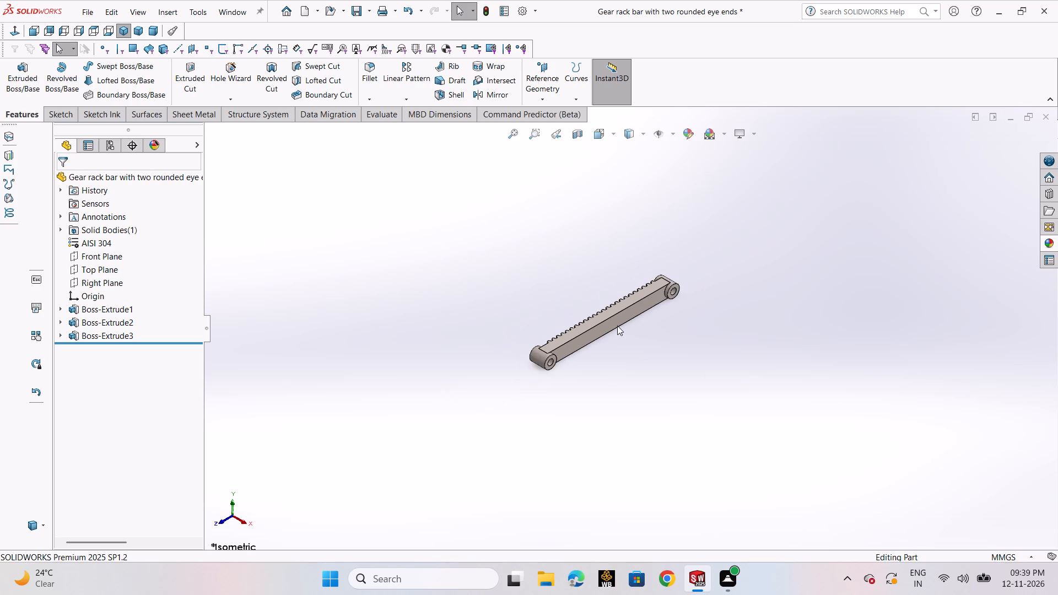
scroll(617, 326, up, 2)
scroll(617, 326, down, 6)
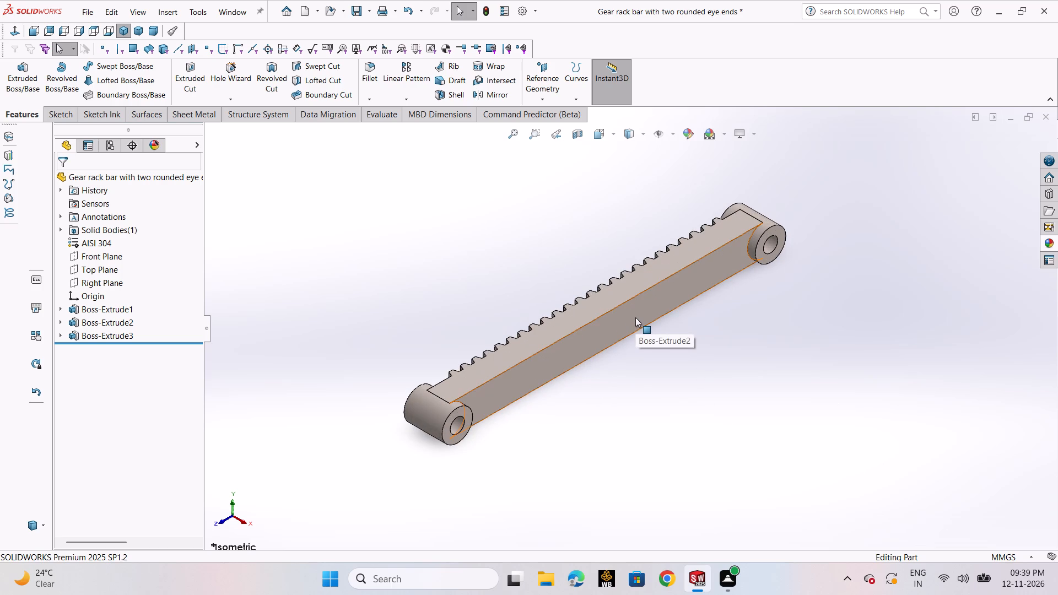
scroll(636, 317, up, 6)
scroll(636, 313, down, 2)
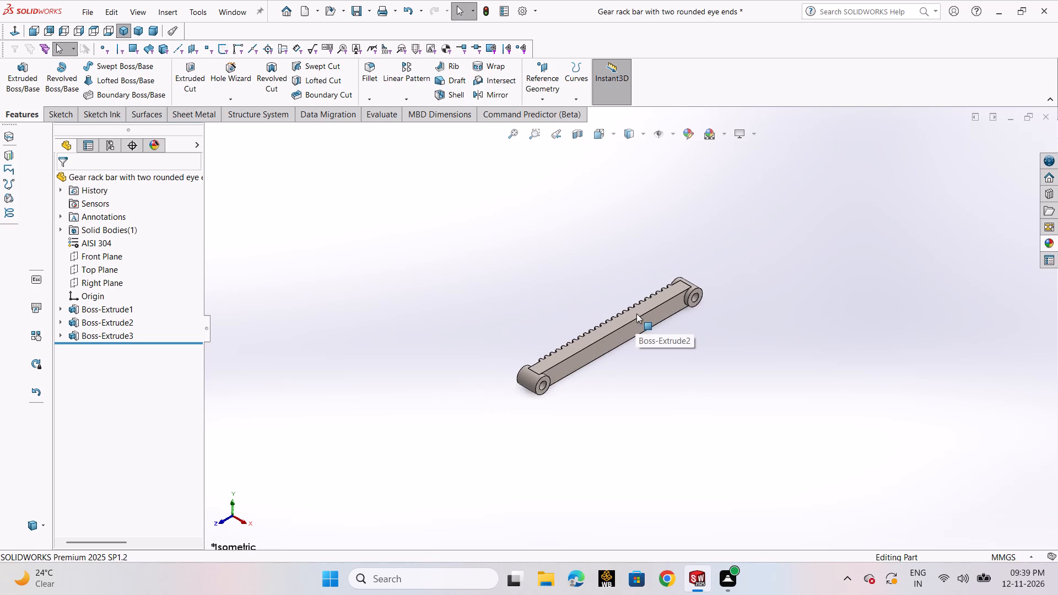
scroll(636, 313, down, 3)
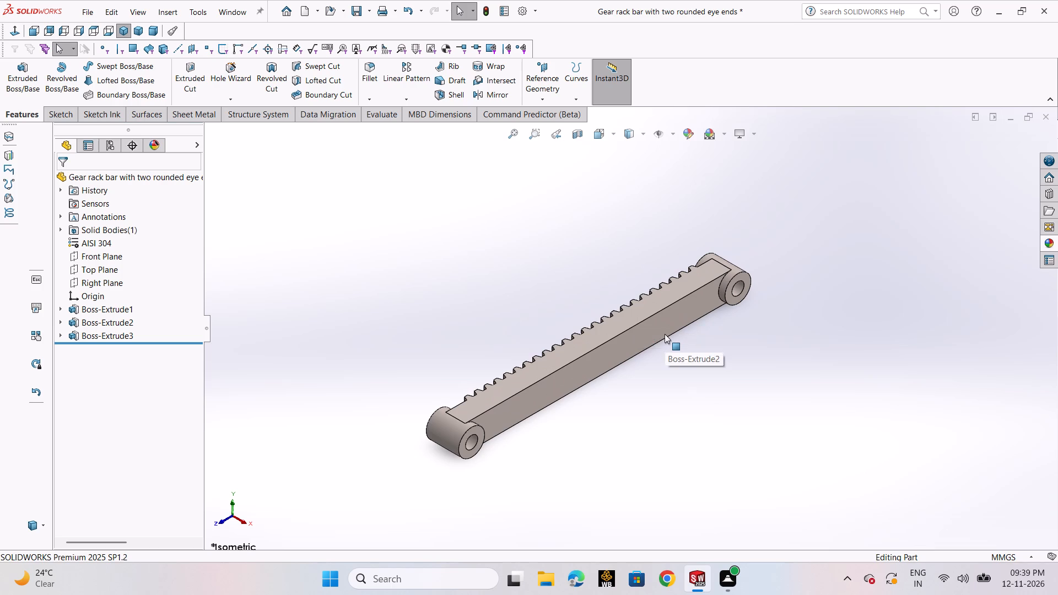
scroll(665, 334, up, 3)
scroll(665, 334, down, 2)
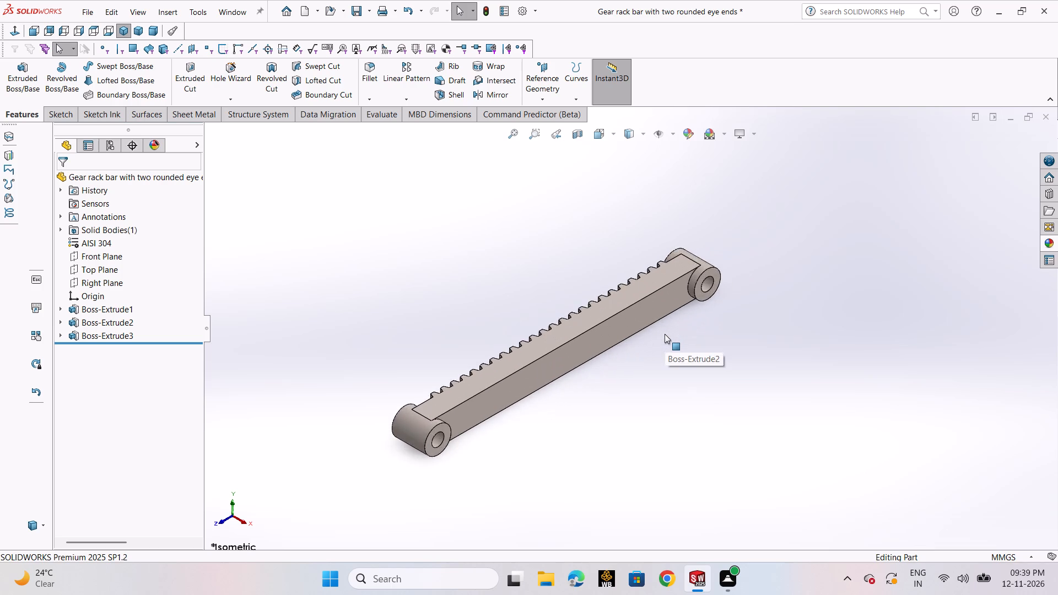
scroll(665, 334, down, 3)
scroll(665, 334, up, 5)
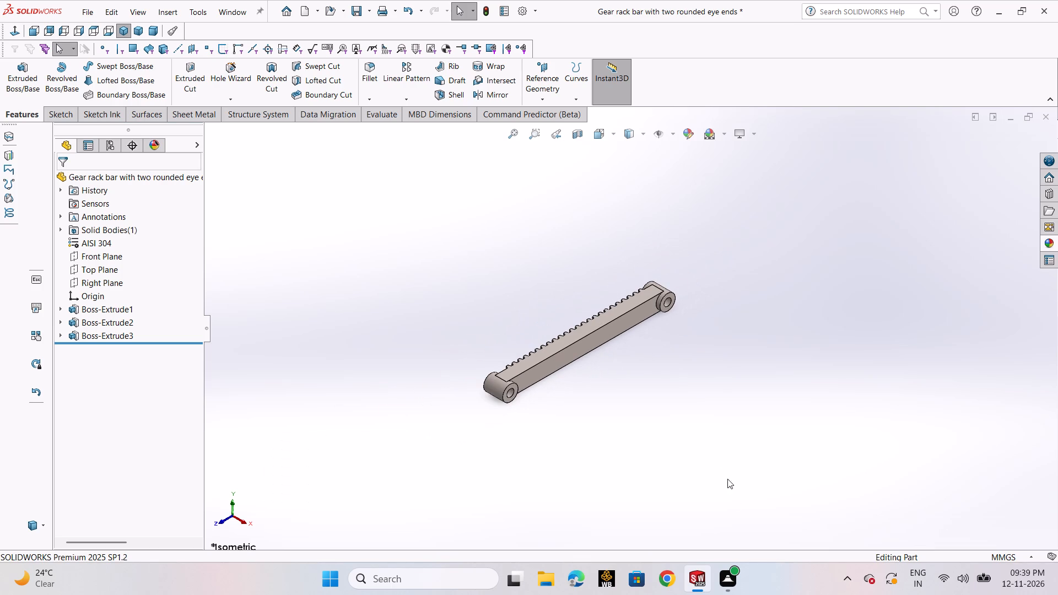